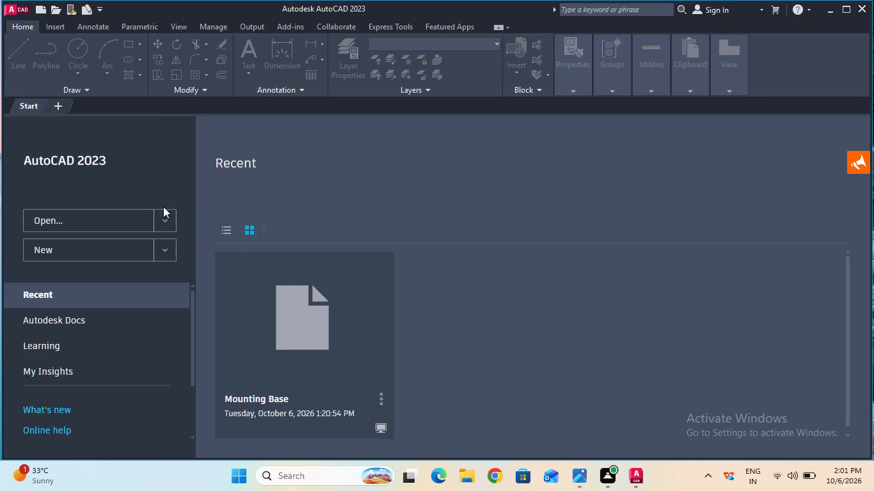
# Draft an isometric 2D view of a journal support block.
# Remove the Mounting Base drawing from the recent files list.
pyautogui.click(378, 397)
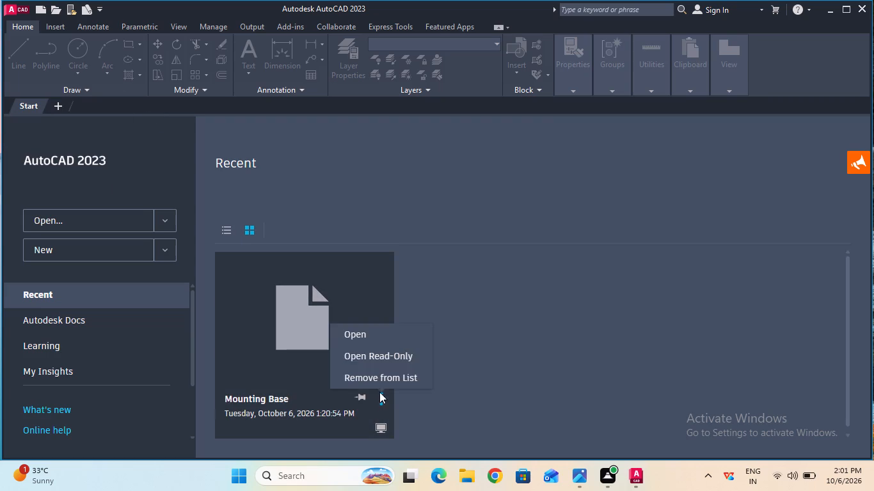
pyautogui.click(379, 381)
# Create a new blank drawing.
pyautogui.click(138, 261)
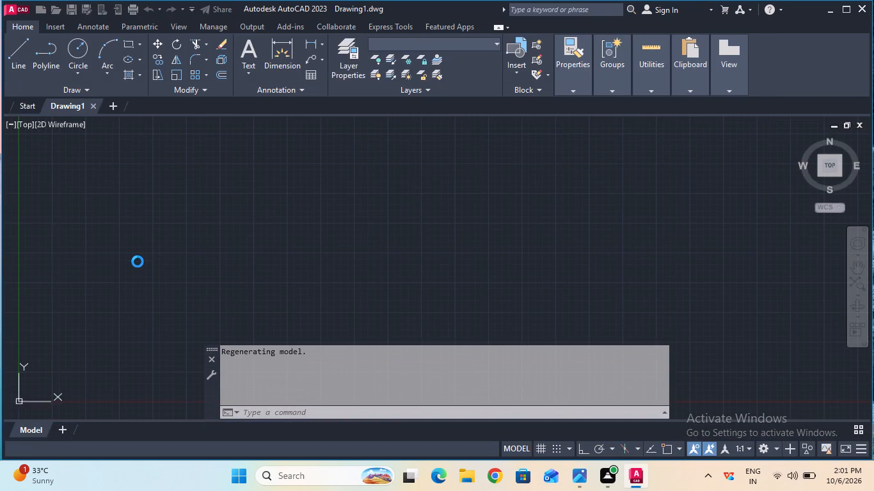
# Turn on command history logging with the LOGFILEON command.
pyautogui.click(313, 409)
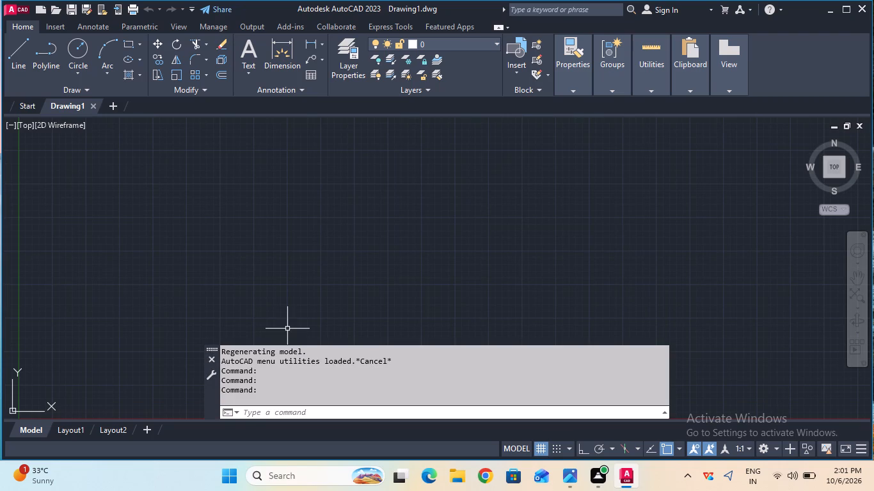
pyautogui.write('log')
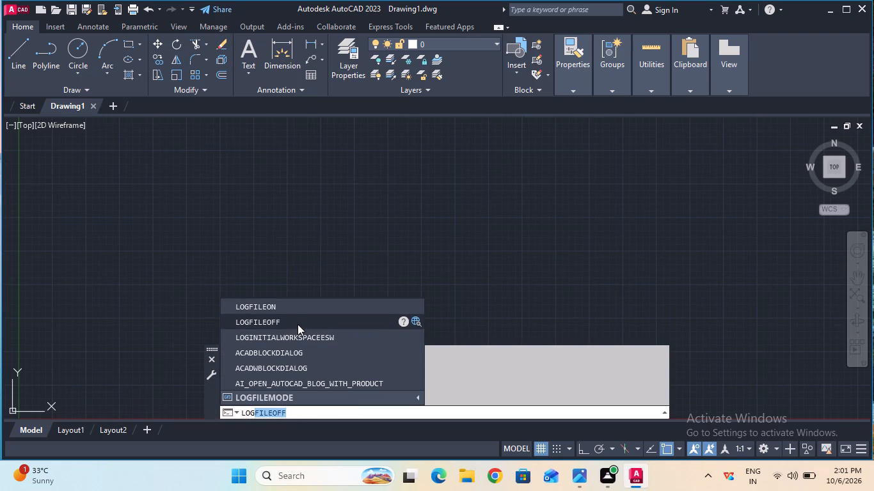
pyautogui.click(305, 308)
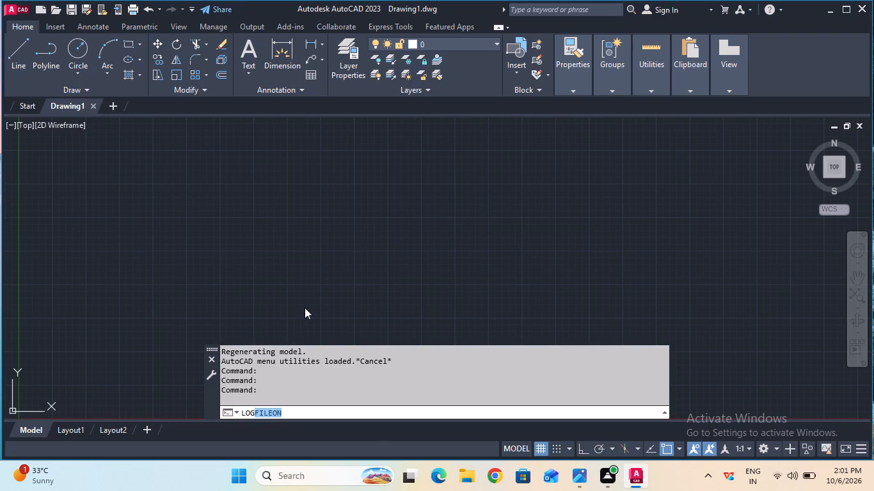
# Configure the drawing units with a length precision of 0 and an insertion scale in millimeters.
pyautogui.click(296, 409)
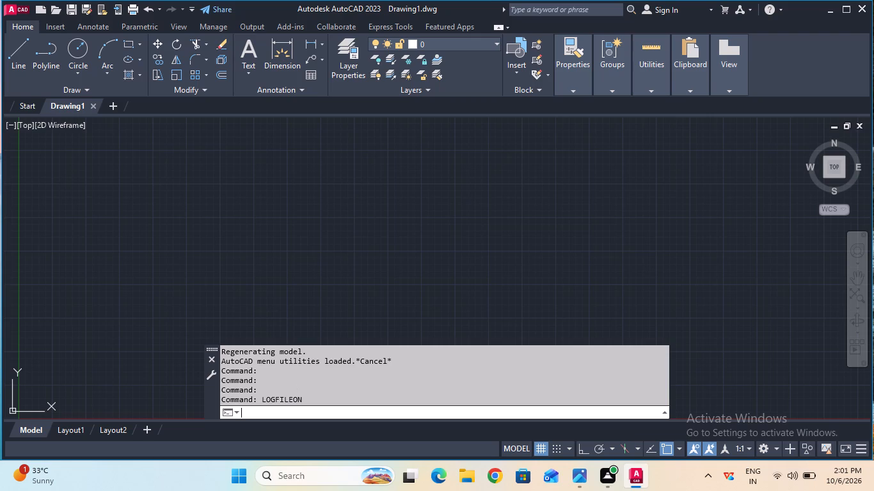
pyautogui.write('uni')
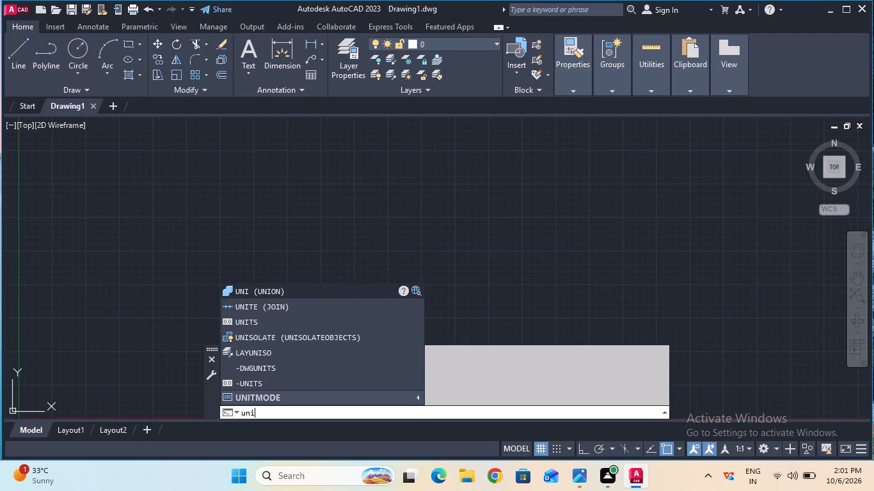
pyautogui.click(273, 324)
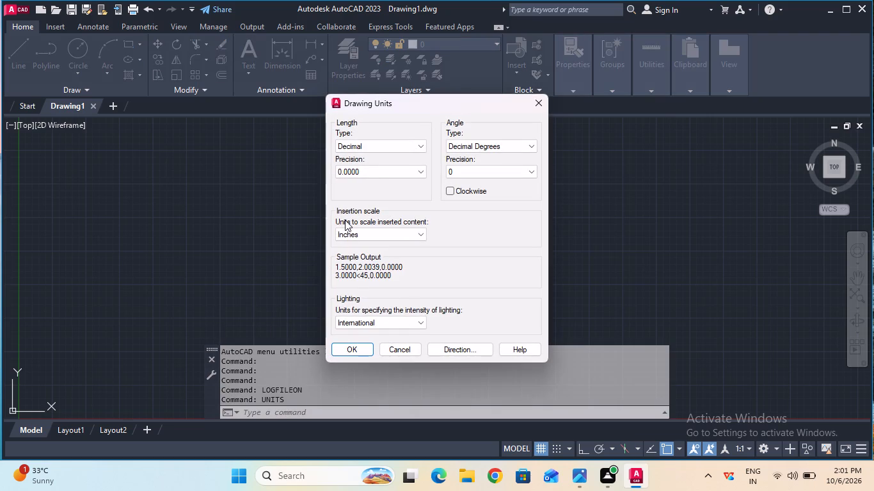
pyautogui.click(383, 173)
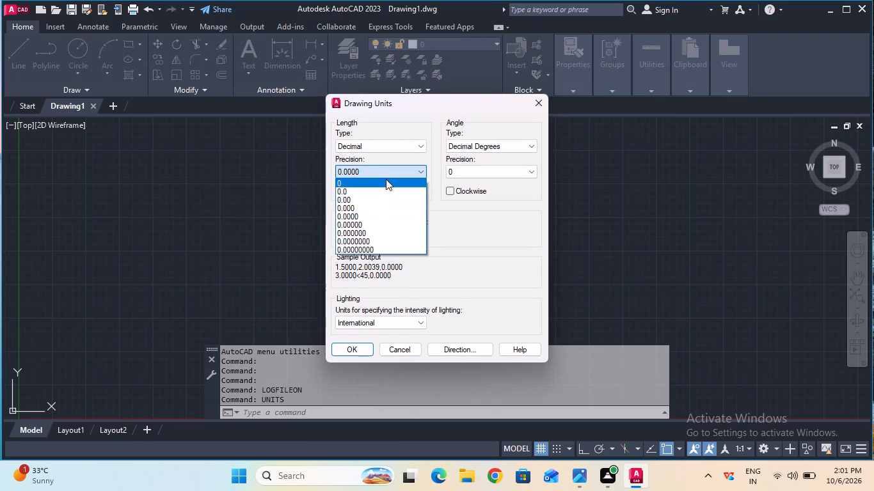
pyautogui.click(386, 179)
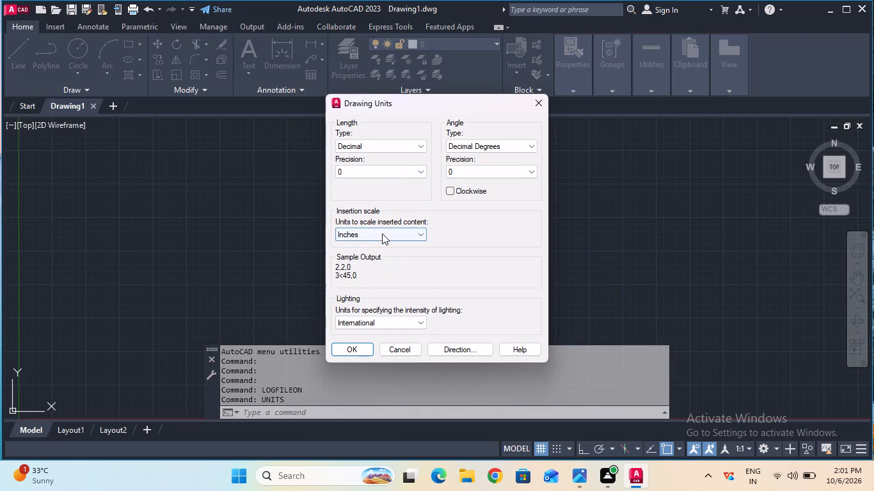
pyautogui.click(383, 233)
pyautogui.click(386, 284)
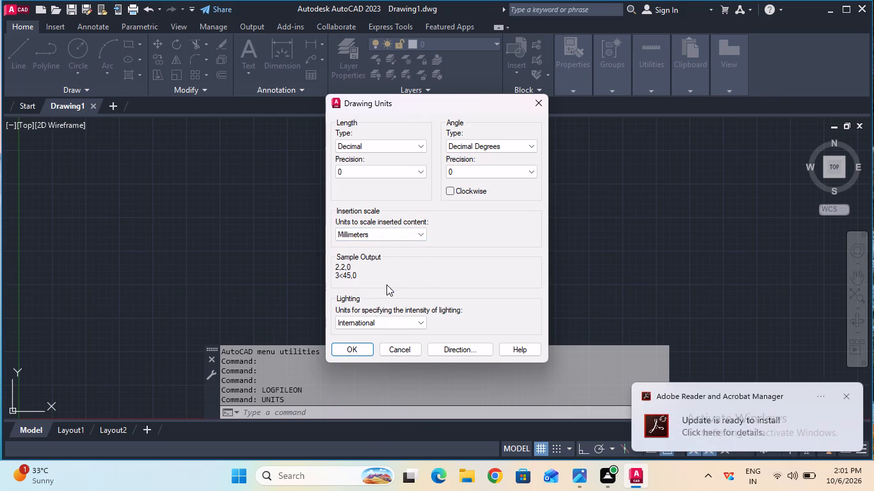
pyautogui.click(344, 353)
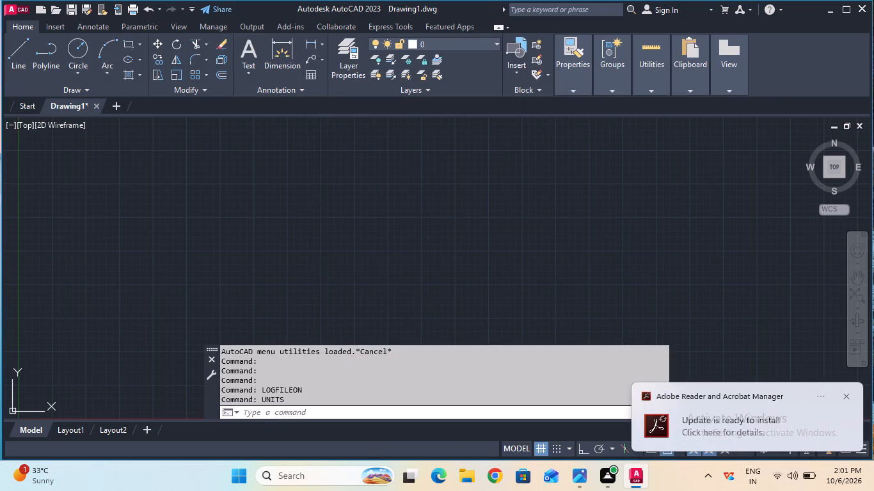
# Modify the Standard dimension style so its linear primary units use a precision of 0.
pyautogui.click(276, 416)
pyautogui.press('d')
pyautogui.press('Return')
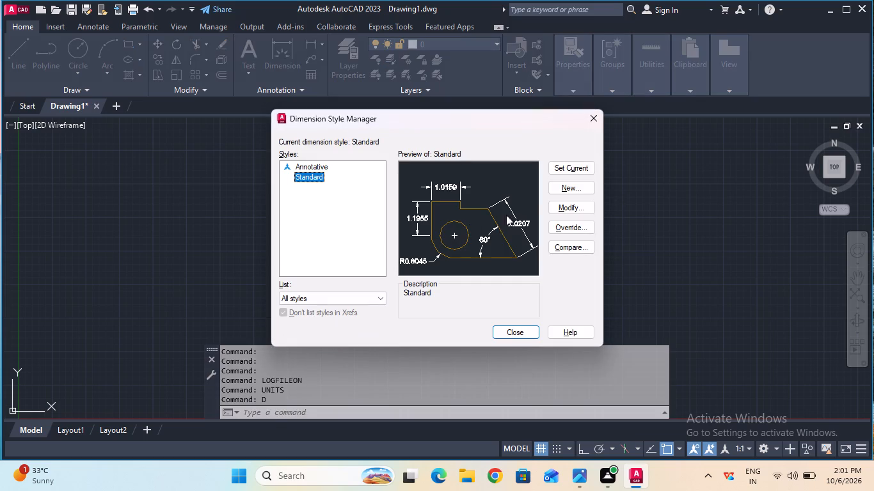
pyautogui.click(545, 210)
pyautogui.click(545, 210)
pyautogui.click(556, 207)
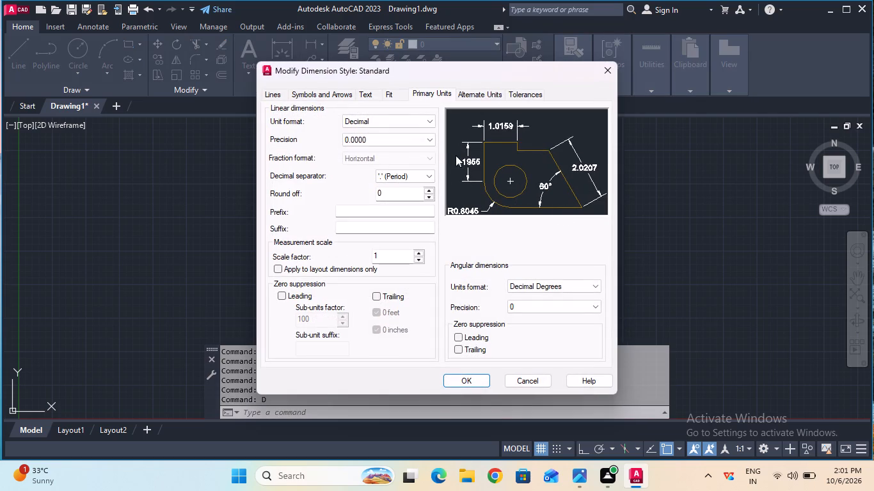
pyautogui.click(422, 136)
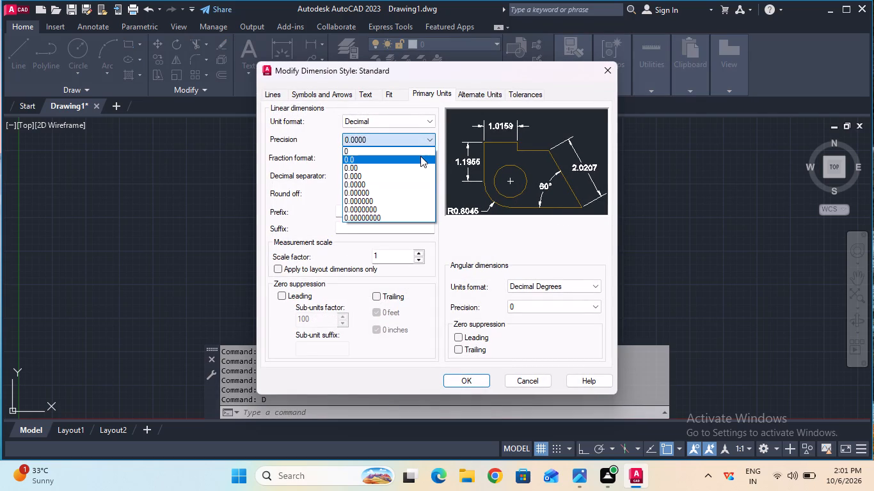
pyautogui.click(420, 152)
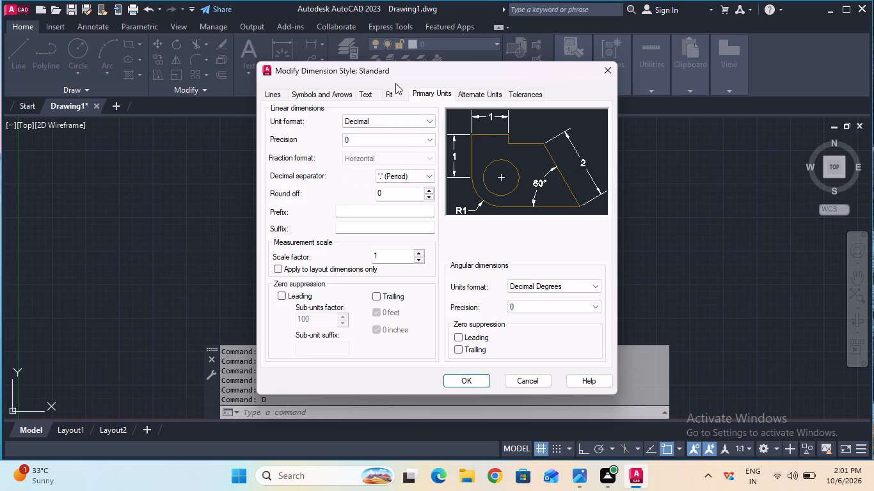
# Give the Standard dimension style a text height of 6 and ISO standard text alignment, and make it the current style.
pyautogui.click(376, 93)
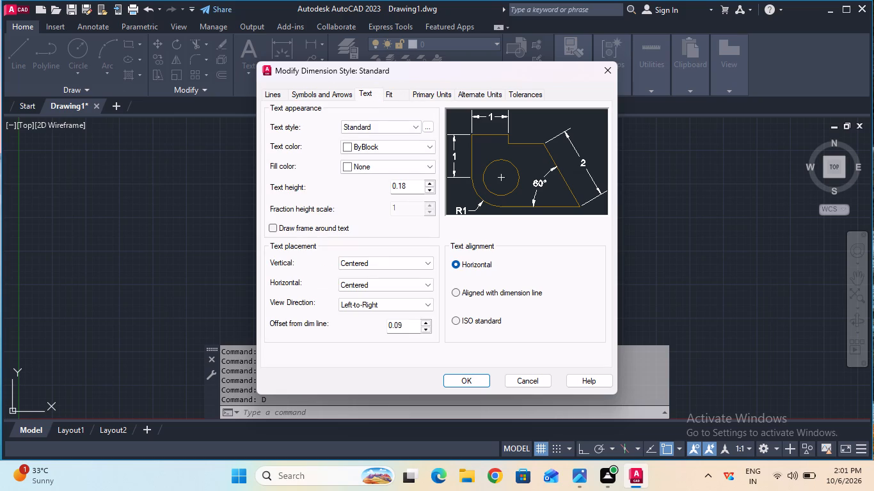
pyautogui.click(415, 184)
pyautogui.press('BackSpace')
pyautogui.press('BackSpace')
pyautogui.press('BackSpace')
pyautogui.press('BackSpace')
pyautogui.press('BackSpace')
pyautogui.press('BackSpace')
pyautogui.press('BackSpace')
pyautogui.press('BackSpace')
pyautogui.press('BackSpace')
pyautogui.press('6')
pyautogui.click(454, 323)
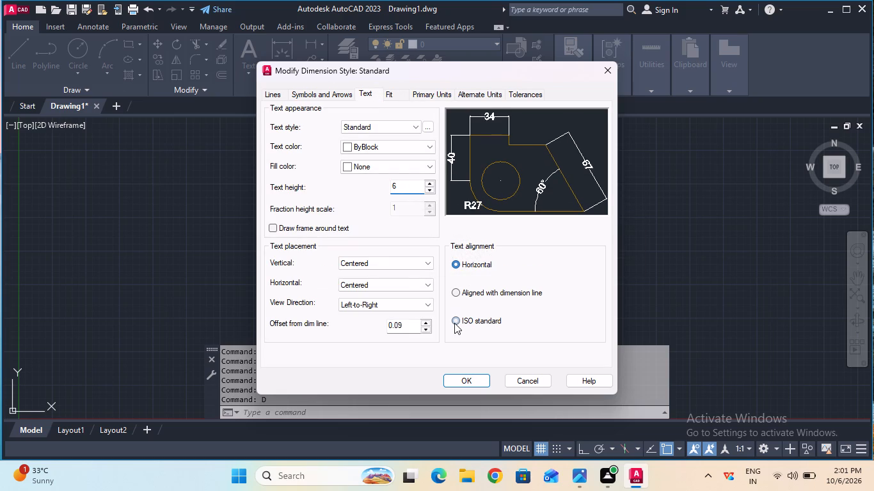
pyautogui.click(429, 93)
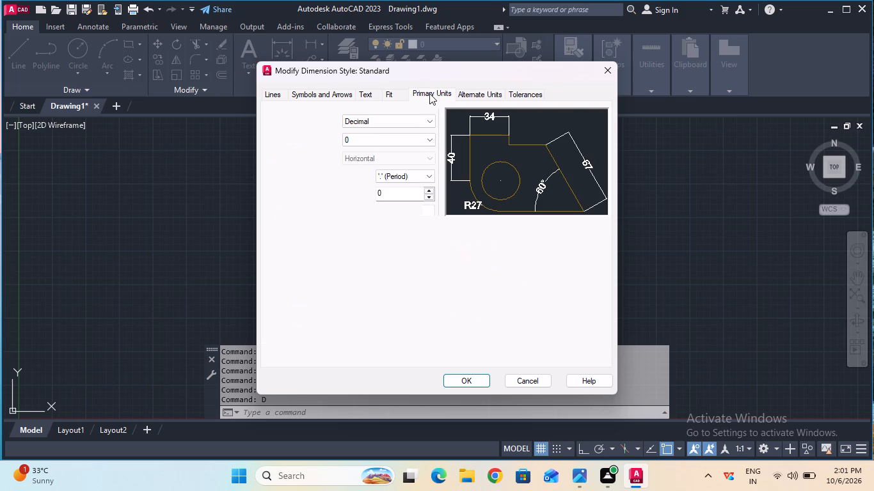
pyautogui.click(372, 97)
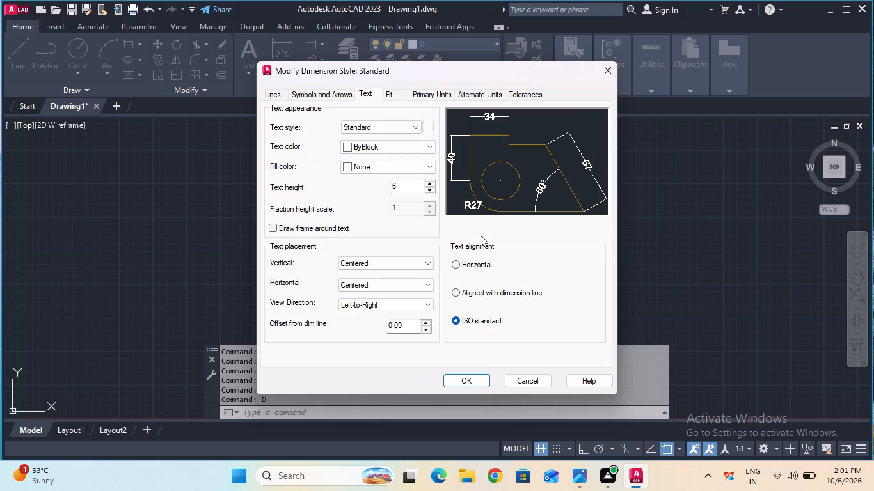
pyautogui.click(470, 377)
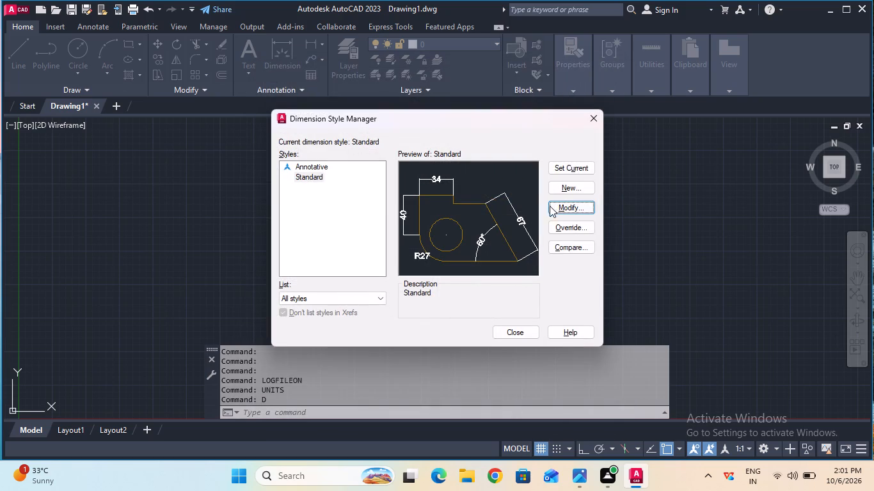
pyautogui.click(579, 166)
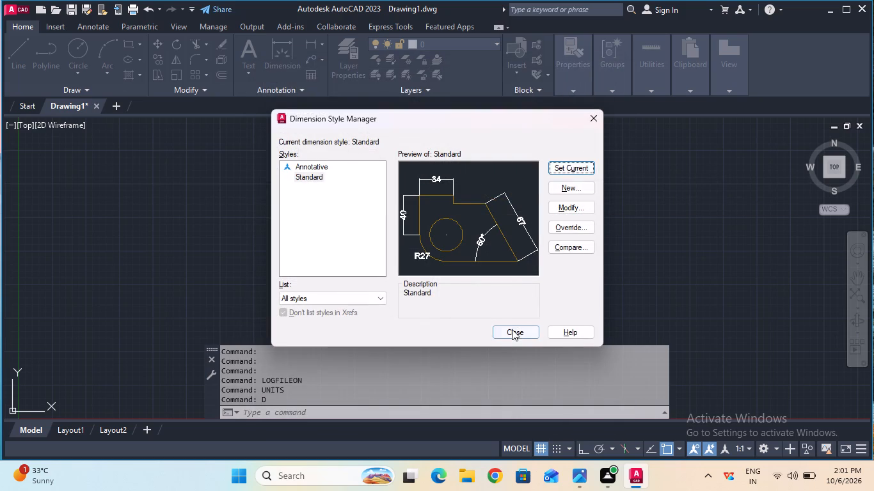
pyautogui.click(512, 329)
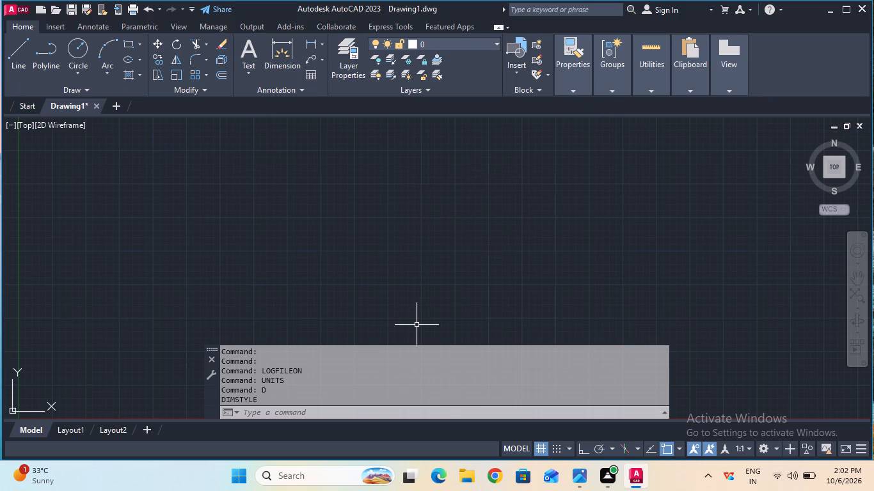
# Set the model space limits from 0,0 to 100,100 and zoom to show the whole limits area.
pyautogui.click(362, 410)
pyautogui.write('lim')
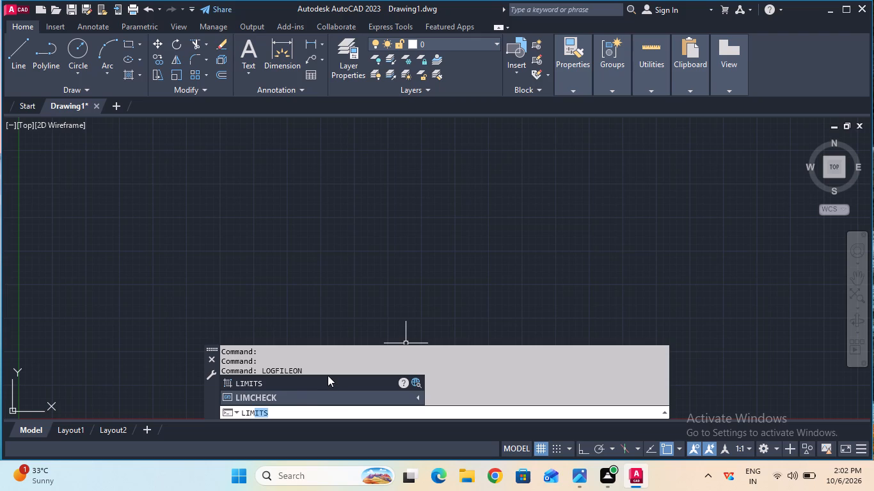
pyautogui.click(328, 375)
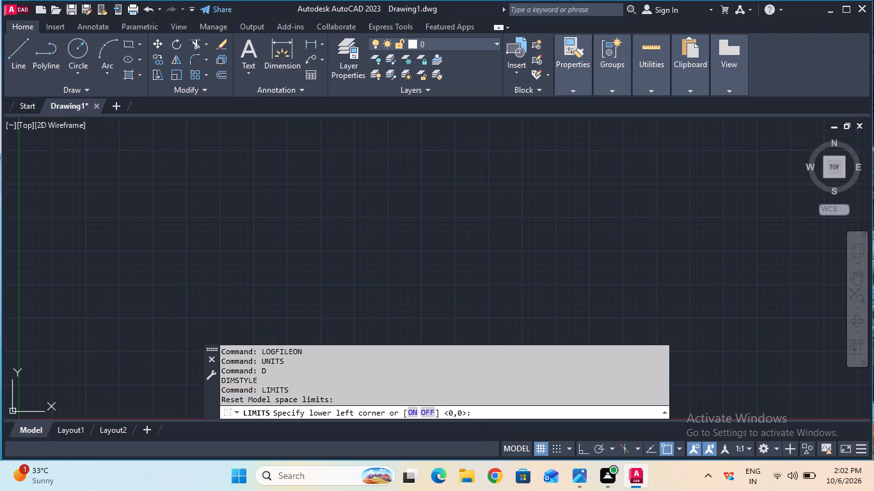
pyautogui.click(484, 415)
pyautogui.write('0,0')
pyautogui.press('Return')
pyautogui.write('100')
pyautogui.press(',')
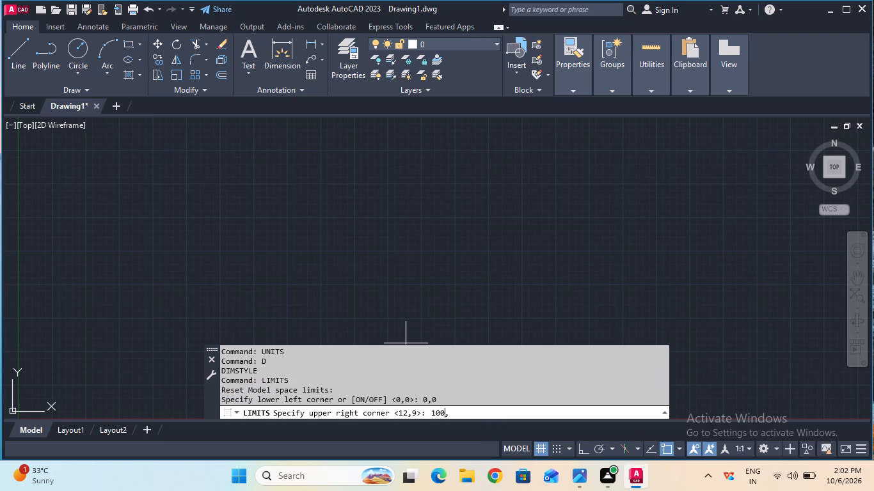
pyautogui.write('100')
pyautogui.press('Return')
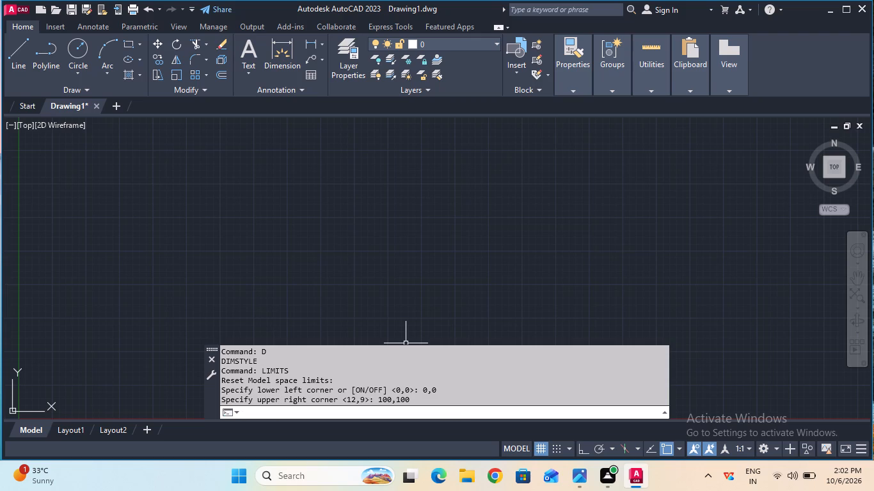
pyautogui.press('z')
pyautogui.press('Return')
pyautogui.press('a')
pyautogui.press('Return')
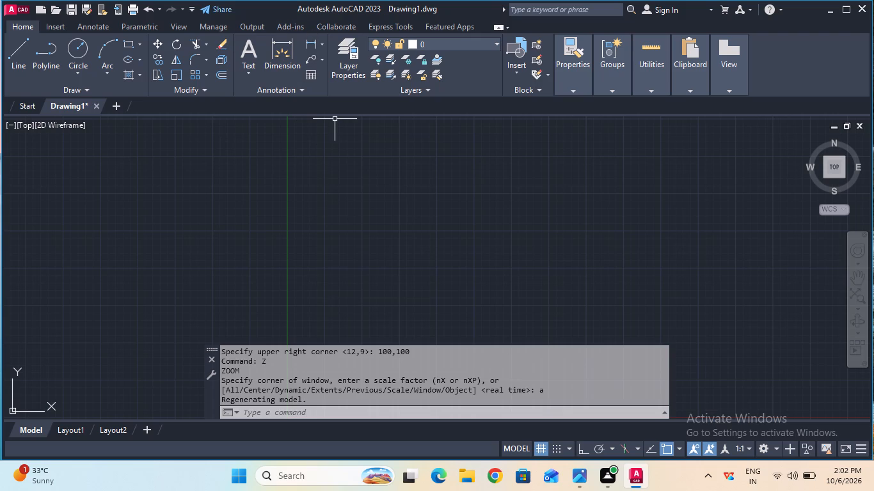
# Turn on Ortho mode.
pyautogui.press('F8')
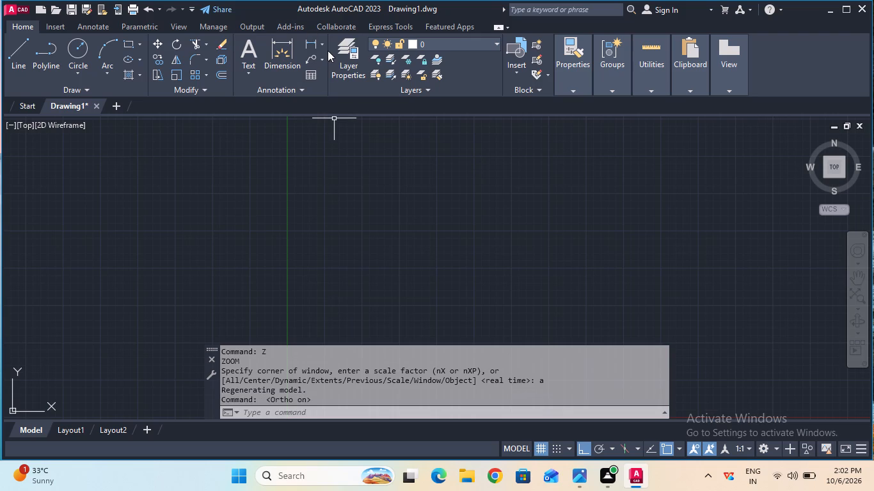
# Start the Aligned dimension command.
pyautogui.click(324, 42)
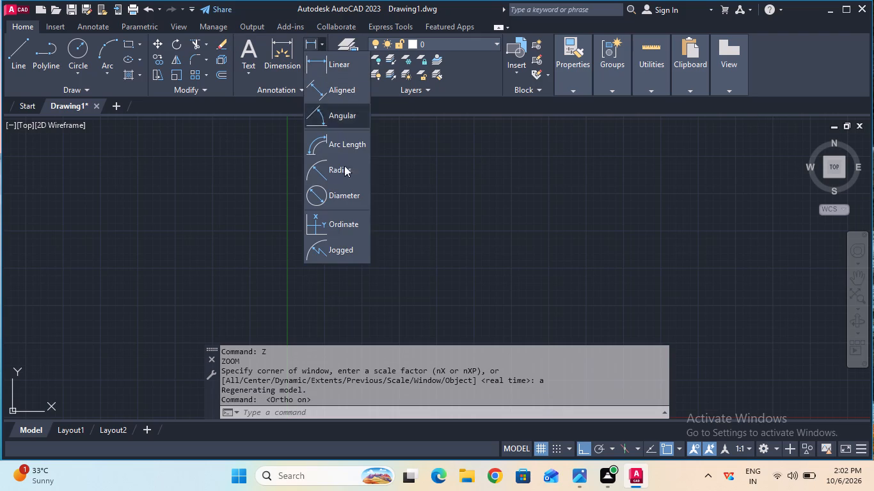
pyautogui.click(326, 91)
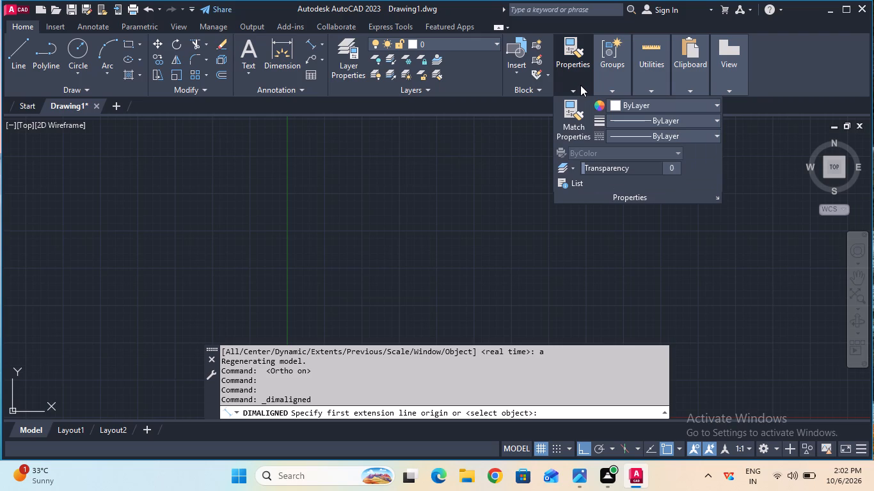
# Load the CENTER linetype from acad.lin into the drawing.
pyautogui.click(612, 133)
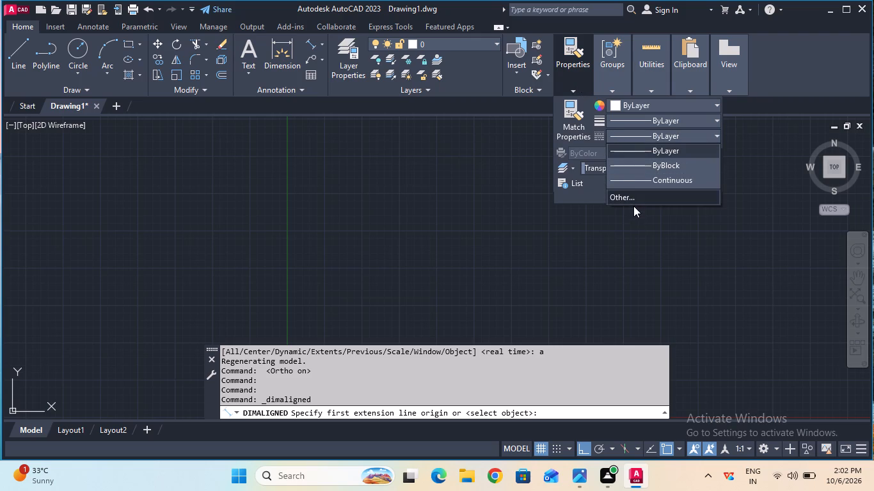
pyautogui.click(633, 203)
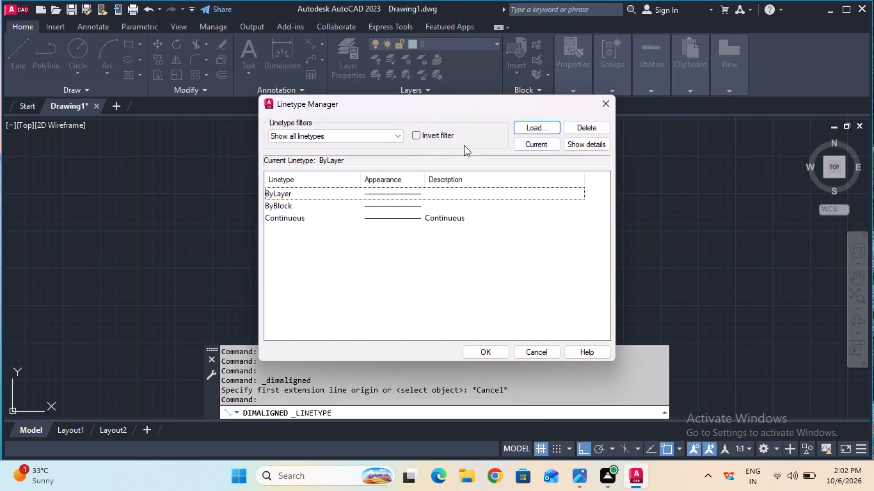
pyautogui.click(521, 129)
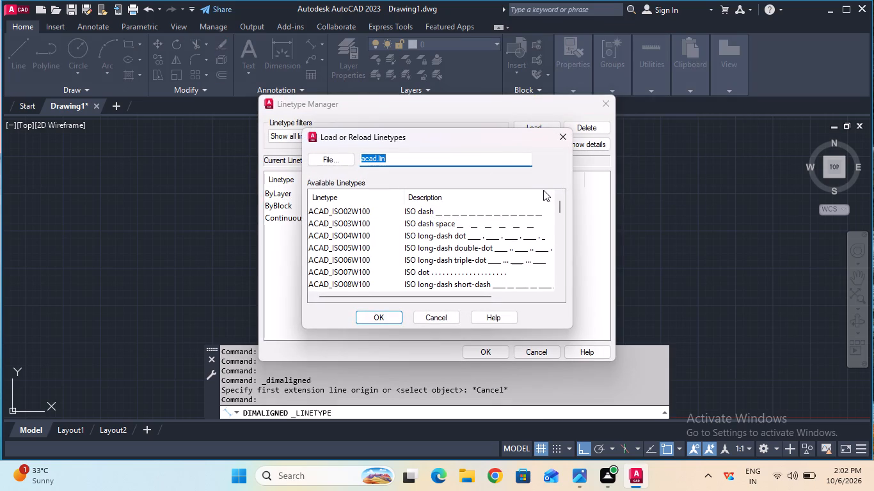
pyautogui.moveTo(560, 206); pyautogui.dragTo(560, 227)
pyautogui.click(412, 279)
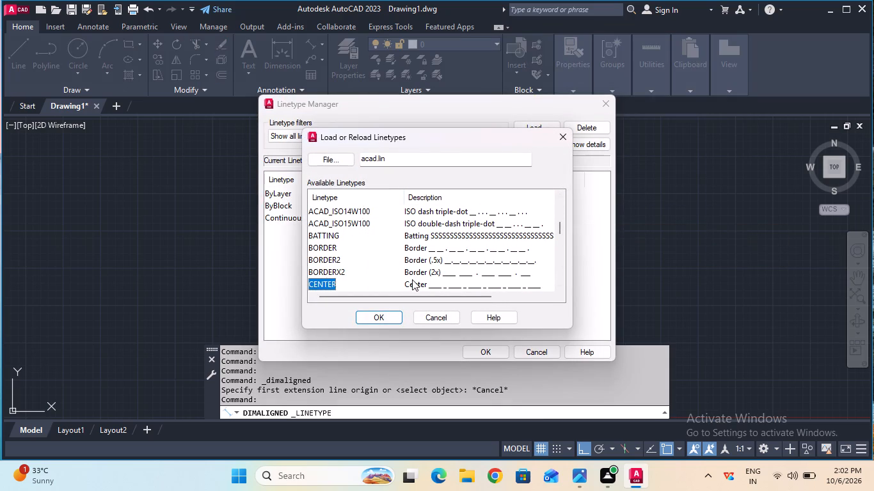
pyautogui.click(373, 313)
pyautogui.click(487, 350)
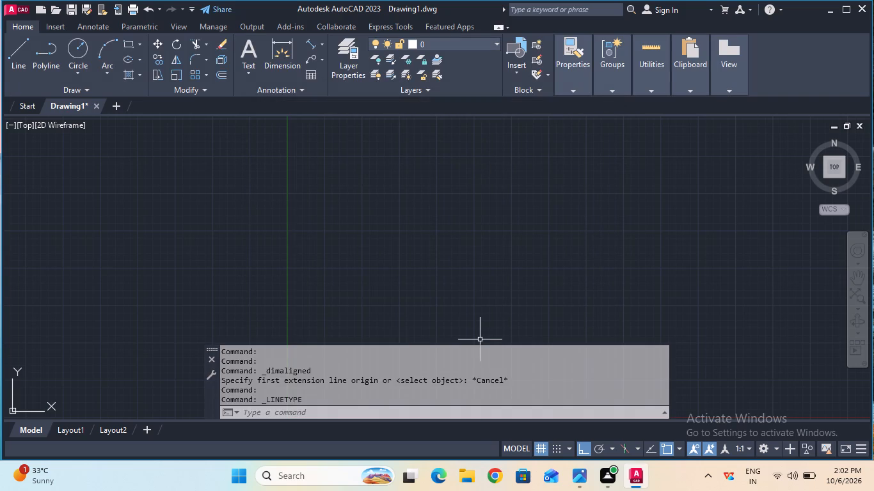
pyautogui.press('Escape')
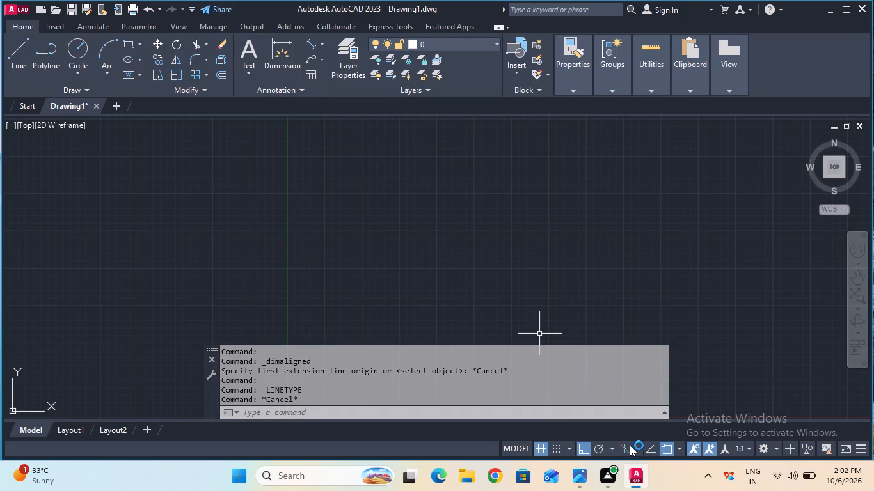
# Switch on isometric drafting with the isoplane Top orientation.
pyautogui.click(635, 446)
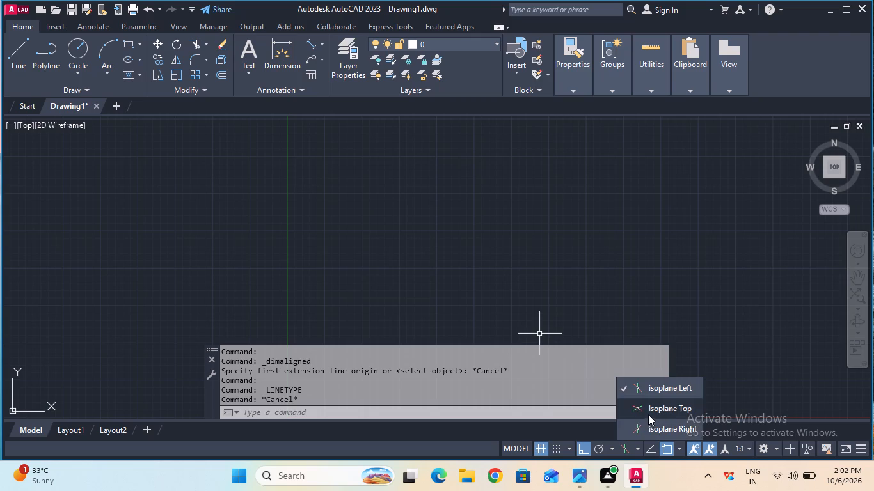
pyautogui.click(649, 412)
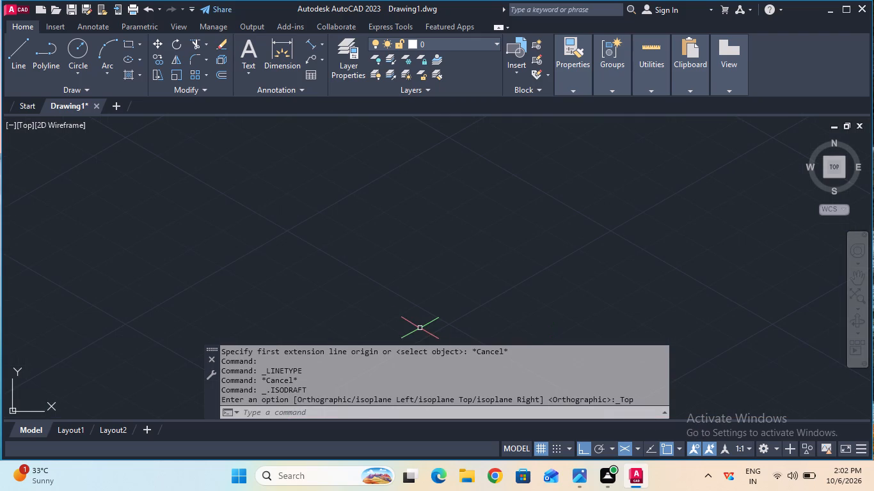
# Draw a 36 mm line along the 330° isometric axis as the block's first bottom edge.
pyautogui.click(19, 71)
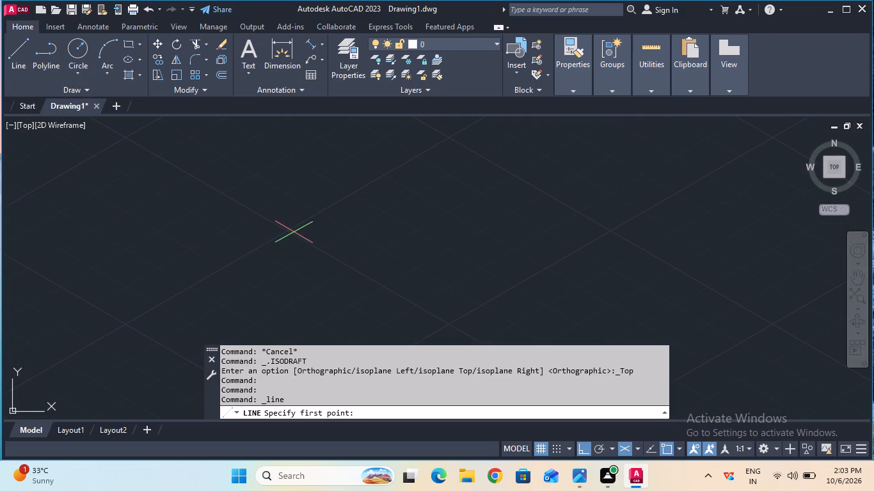
pyautogui.click(291, 232)
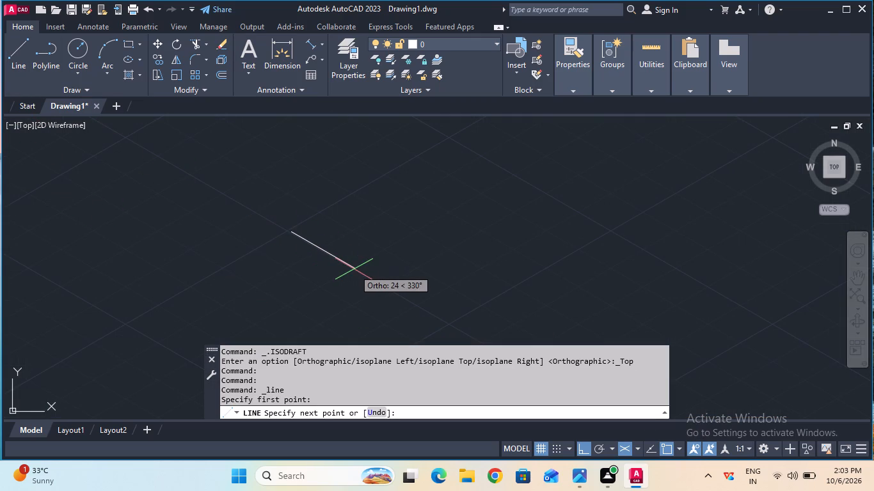
pyautogui.write('36')
pyautogui.press('Return')
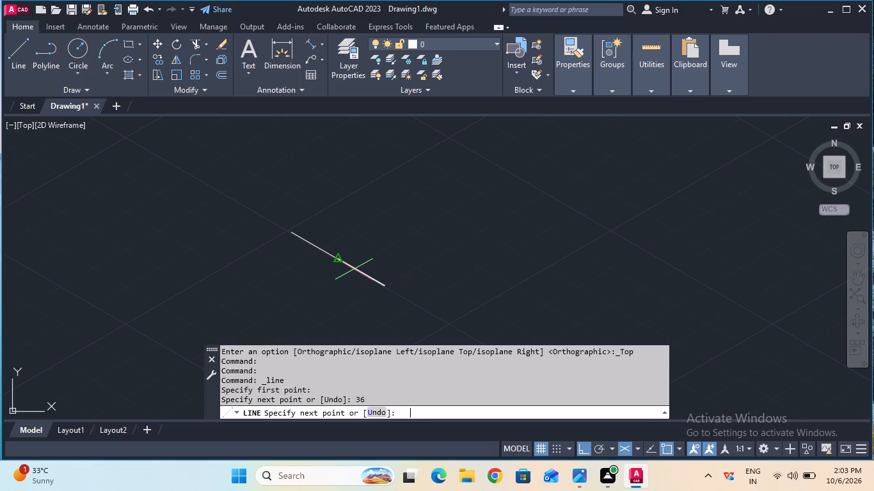
pyautogui.press('Escape')
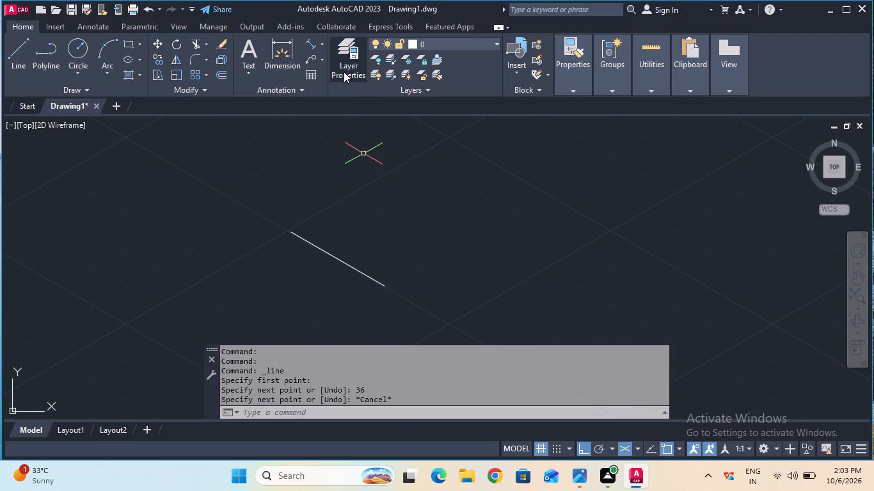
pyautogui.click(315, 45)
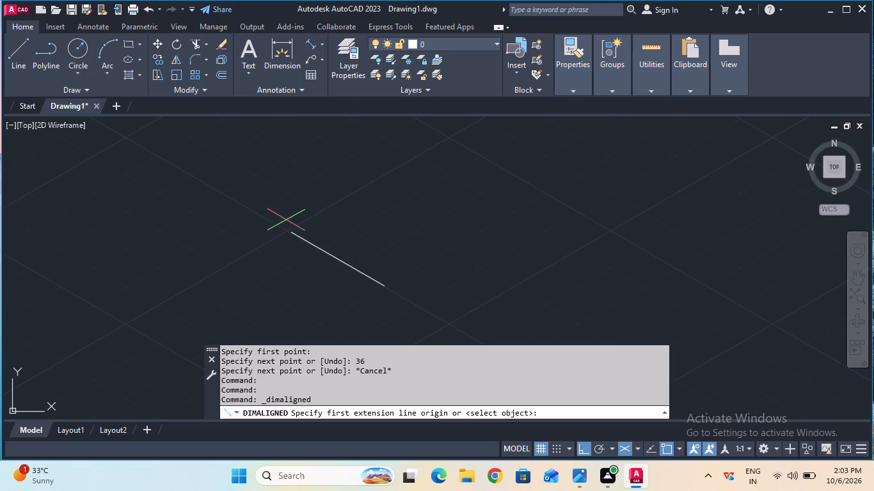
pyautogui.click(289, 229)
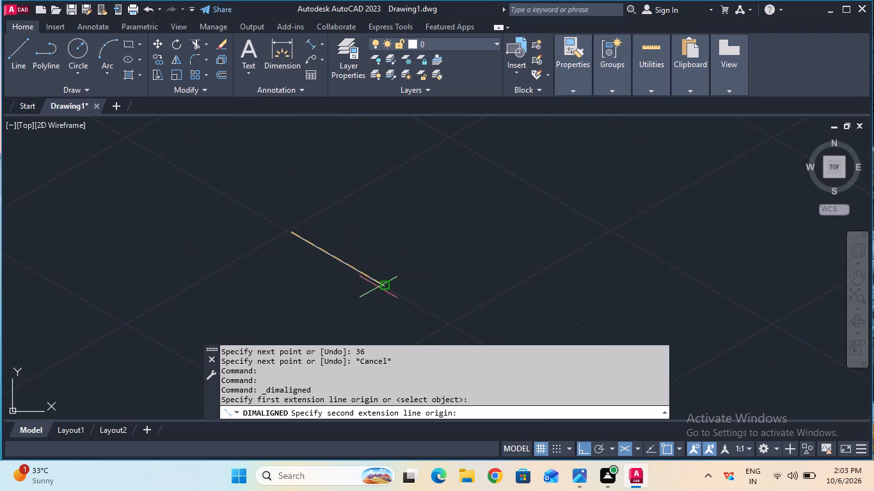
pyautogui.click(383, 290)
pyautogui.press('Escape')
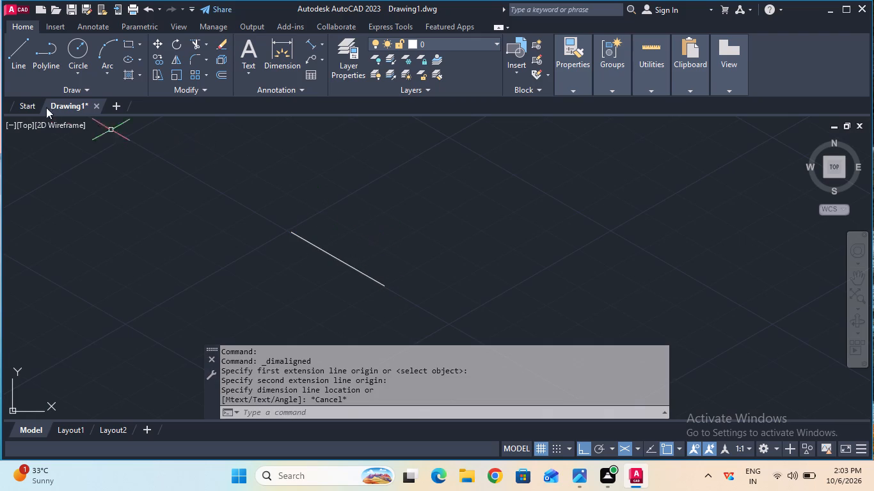
# From the 36 mm line's upper end, draw a 12 mm vertical, a 36 mm parallel edge at 330°, and a closing vertical to its lower end.
pyautogui.click(21, 64)
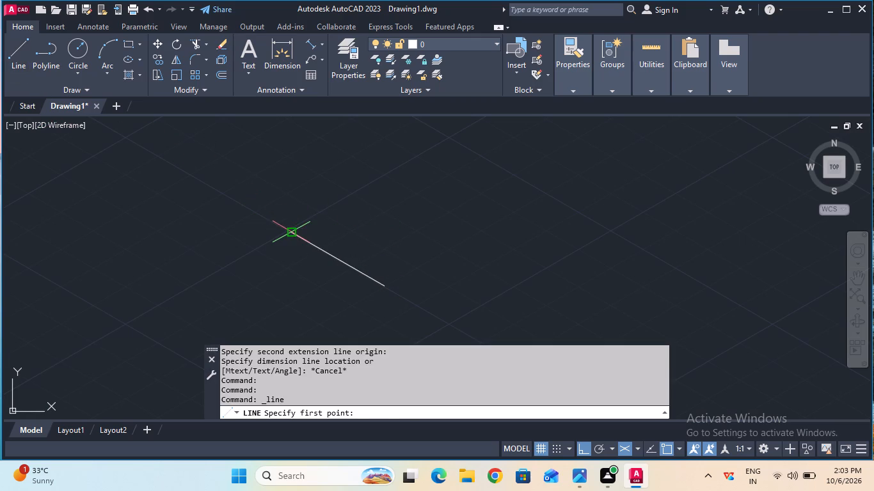
pyautogui.click(290, 230)
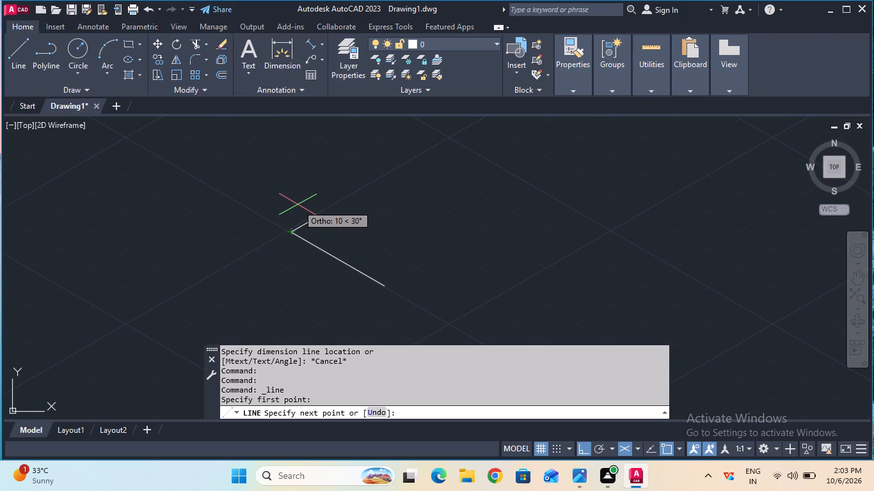
pyautogui.press('F6')
pyautogui.press('F6')
pyautogui.press('F6')
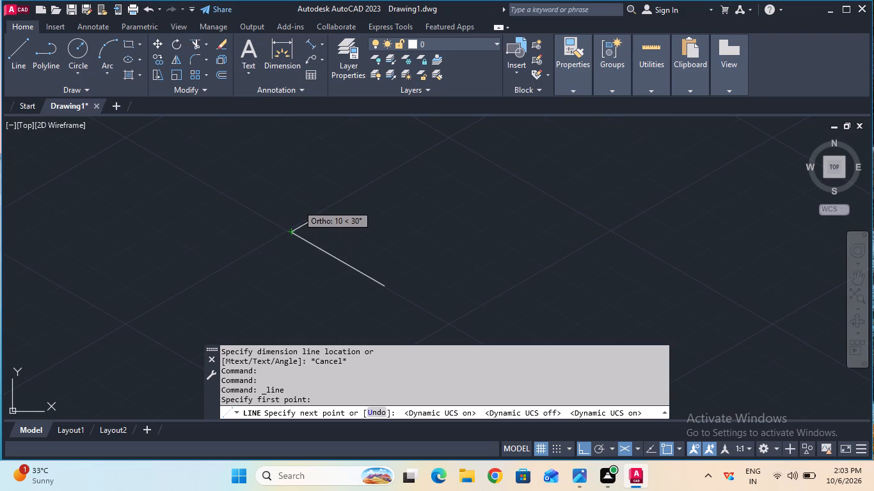
pyautogui.press('F5')
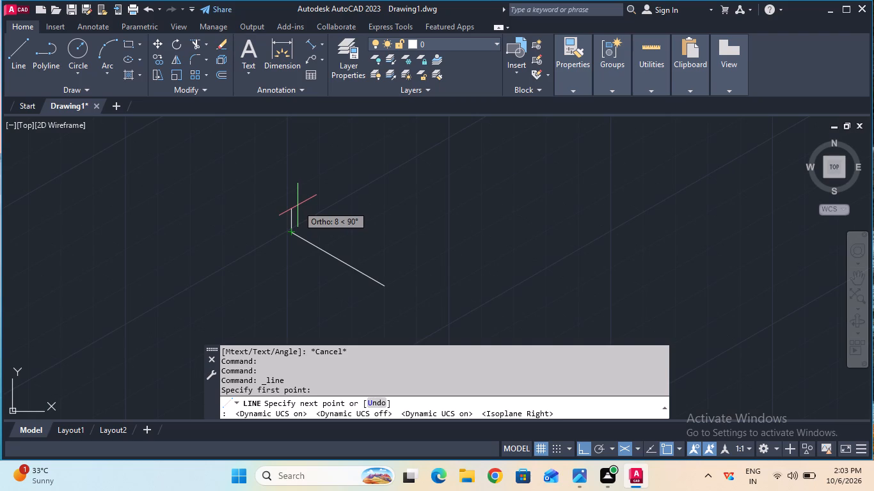
pyautogui.write('12')
pyautogui.press('Return')
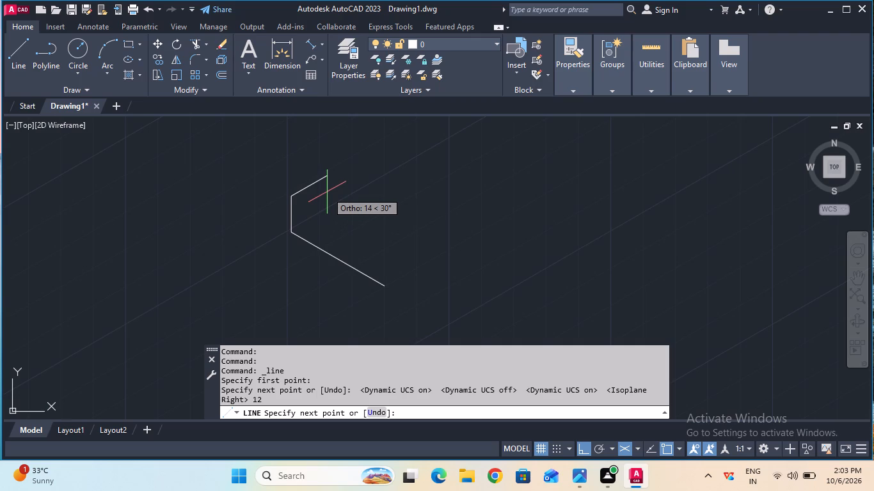
pyautogui.press('F5')
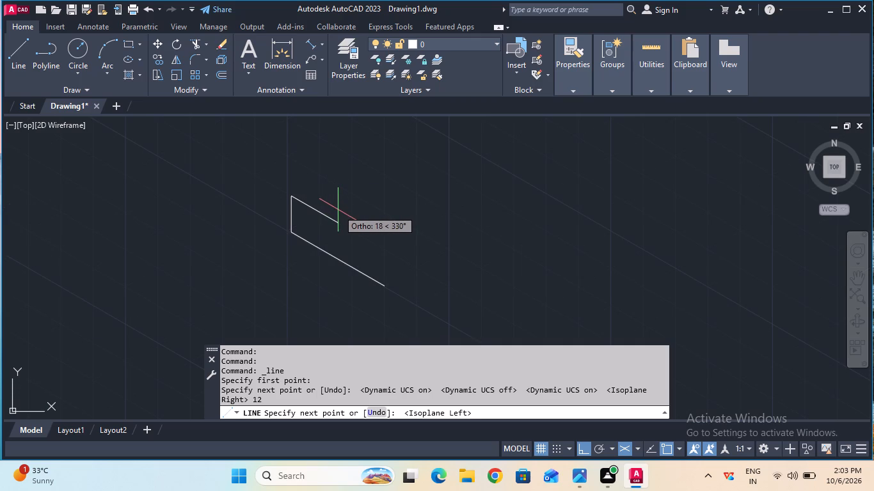
pyautogui.write('36')
pyautogui.press('Return')
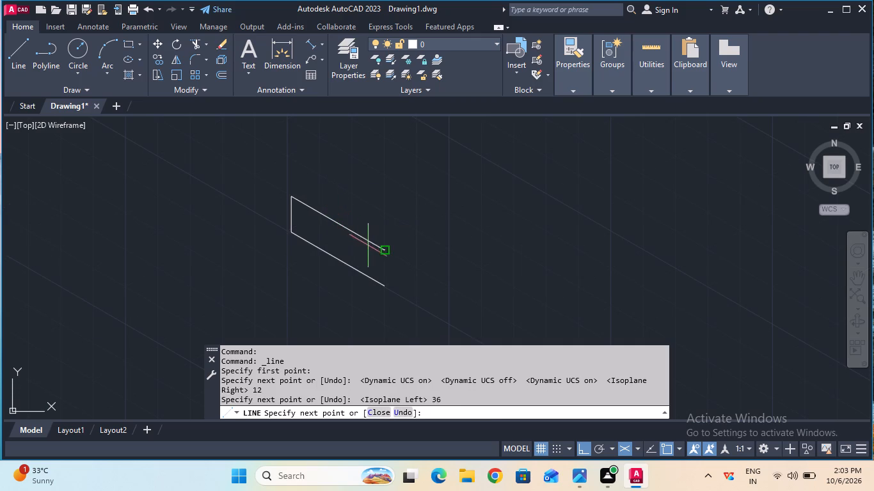
pyautogui.click(383, 283)
pyautogui.press('Escape')
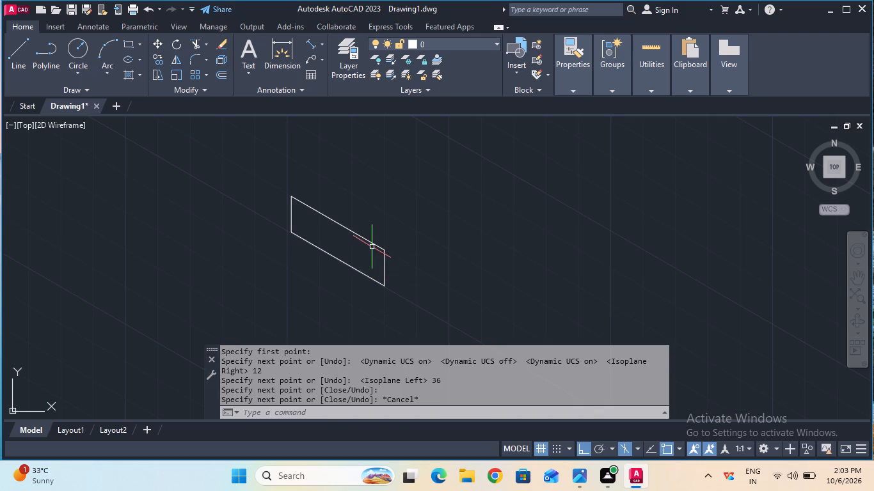
# In isoplane Top, draw a 100 mm line at 30° from the upper front corner of the 36 by 12 mm face.
pyautogui.keyDown('ctrl'); pyautogui.scroll(-1, 360, 221); pyautogui.keyUp('ctrl')
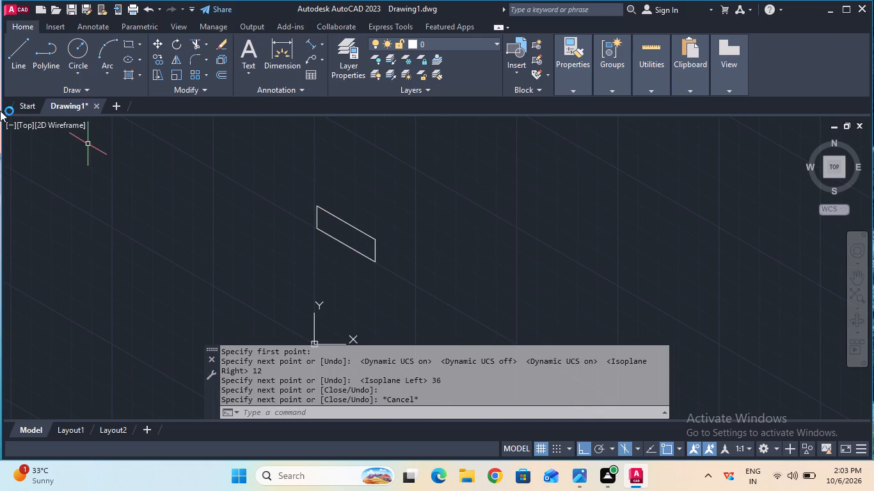
pyautogui.click(18, 72)
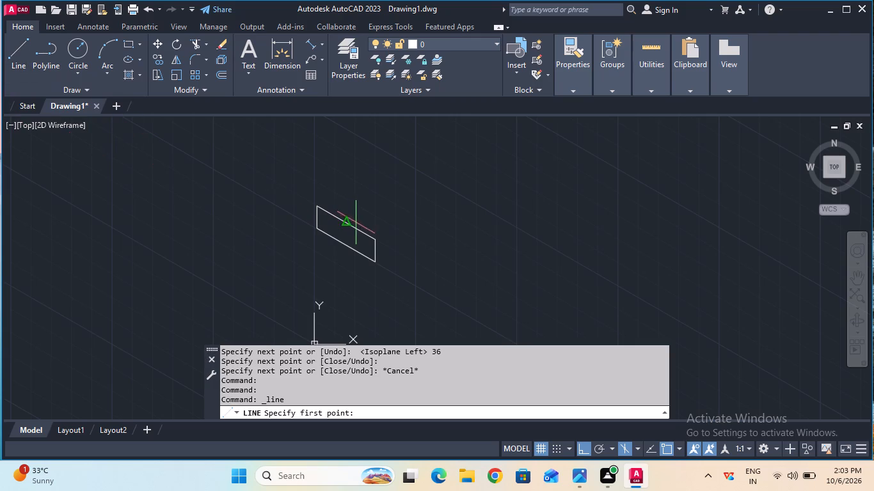
pyautogui.click(376, 240)
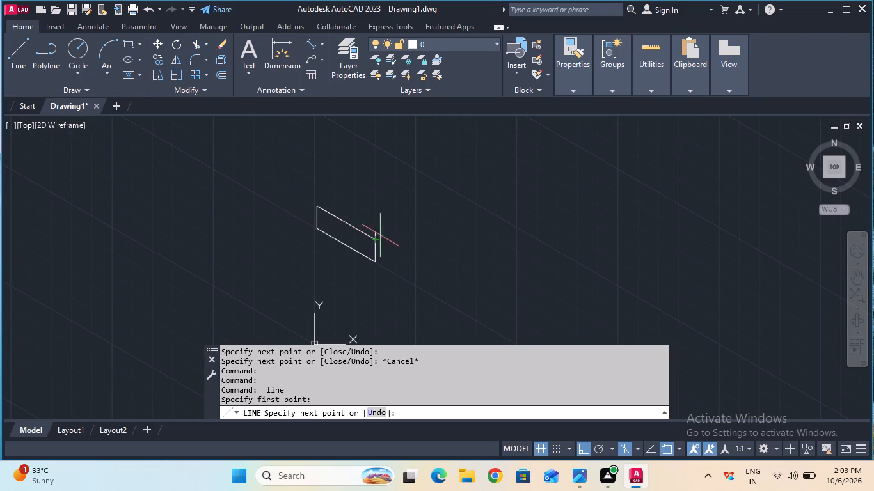
pyautogui.press('F5')
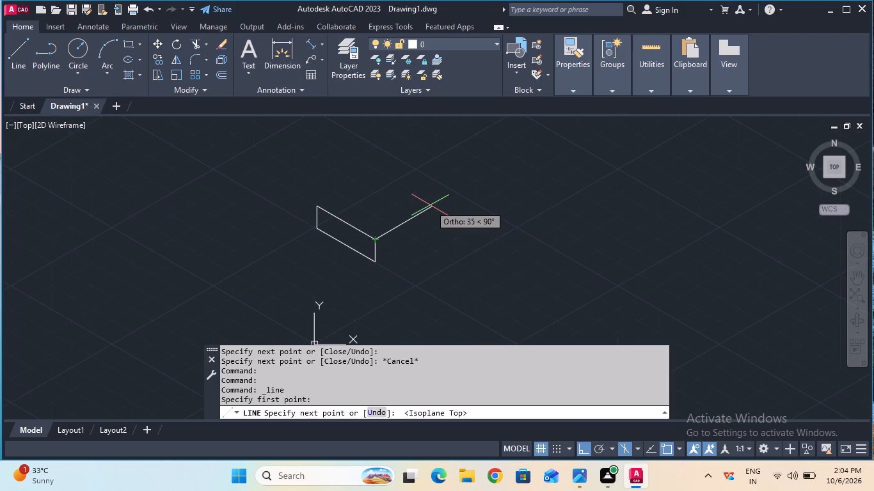
pyautogui.press('1')
pyautogui.write('00')
pyautogui.press('Return')
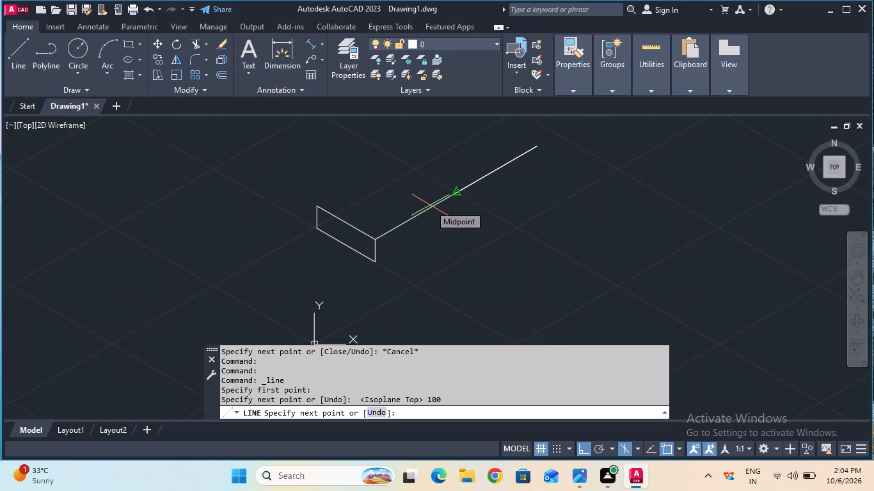
pyautogui.keyDown('ctrl'); pyautogui.scroll(-1, 430, 205); pyautogui.keyUp('ctrl')
pyautogui.press('Escape')
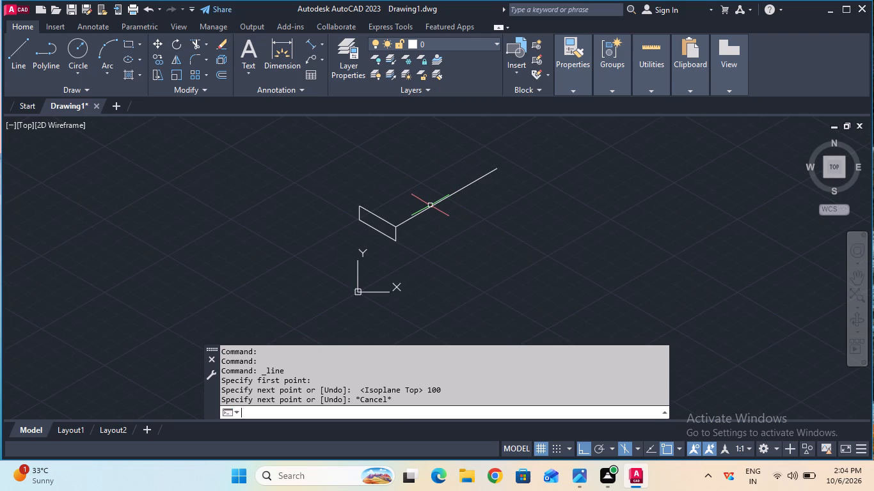
# Draw a 100 mm line at 30° from the lower front corner of the 36 by 12 mm face.
pyautogui.click(21, 56)
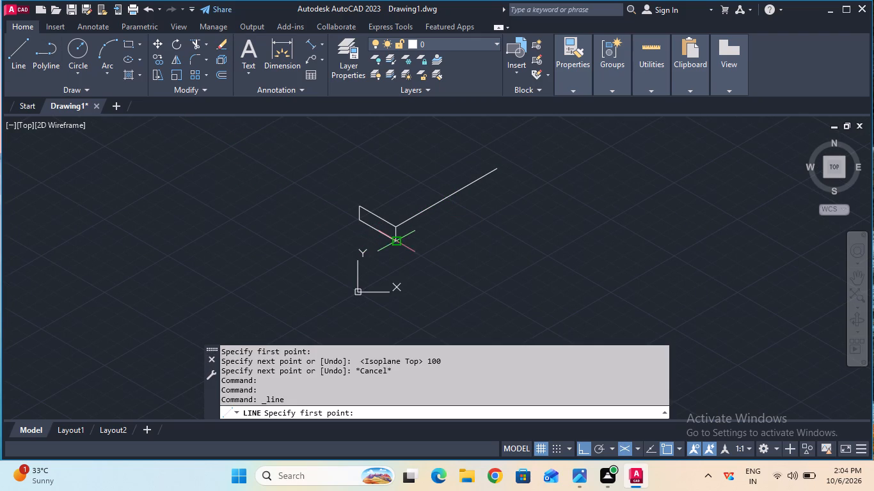
pyautogui.click(392, 240)
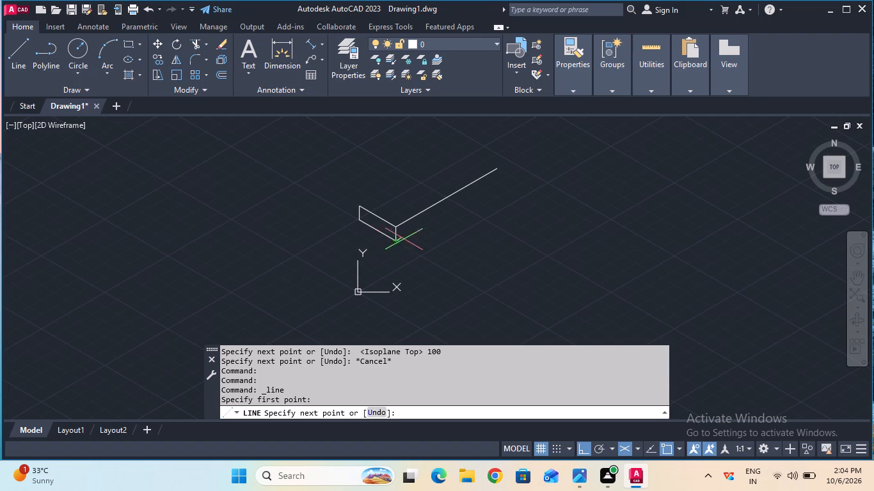
pyautogui.press('1')
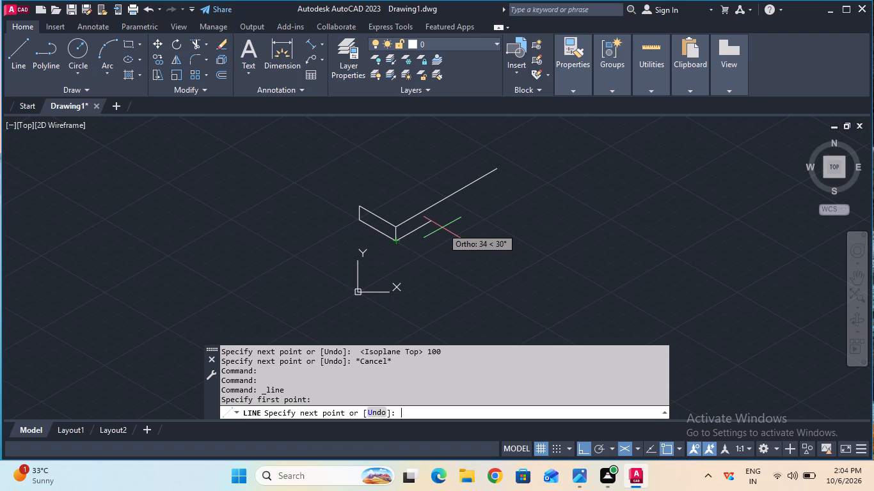
pyautogui.write('00')
pyautogui.press('Return')
pyautogui.press('Escape')
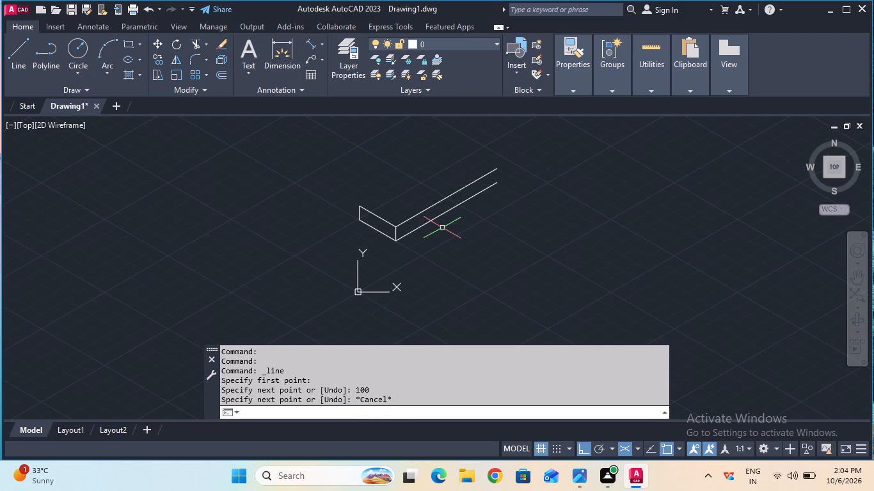
# In isoplane Right, join the far ends of the two 100 mm edges with a vertical line.
pyautogui.click(851, 278)
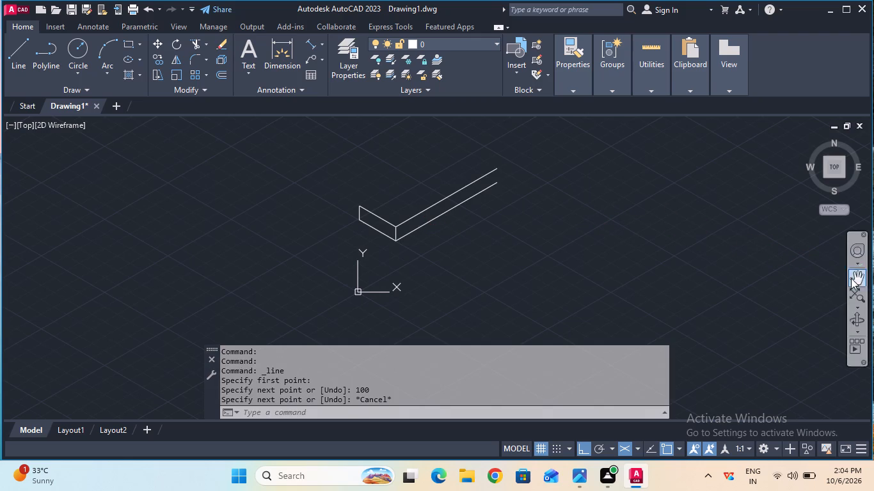
pyautogui.moveTo(501, 178); pyautogui.dragTo(499, 230)
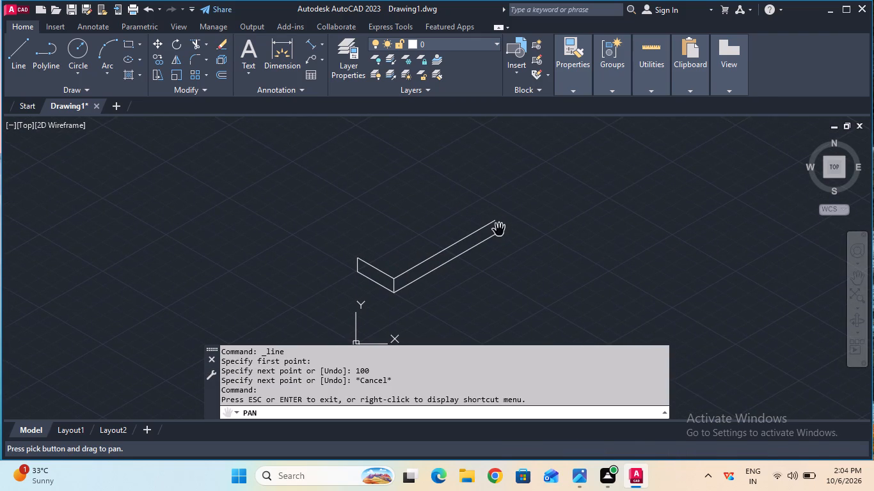
pyautogui.press('Escape')
pyautogui.click(18, 63)
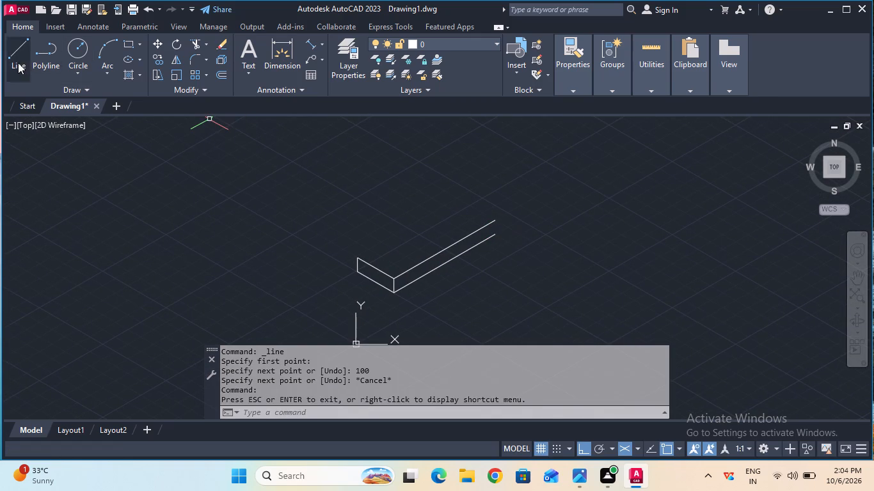
pyautogui.click(495, 233)
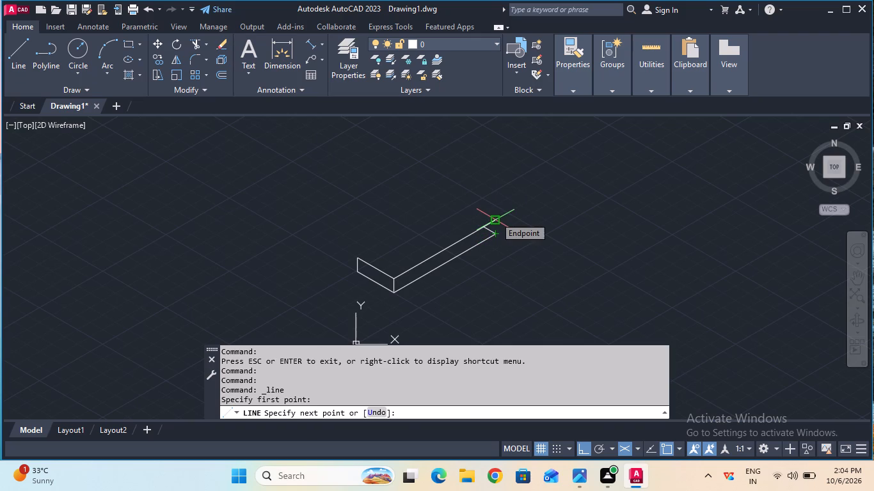
pyautogui.press('F5')
pyautogui.click(495, 217)
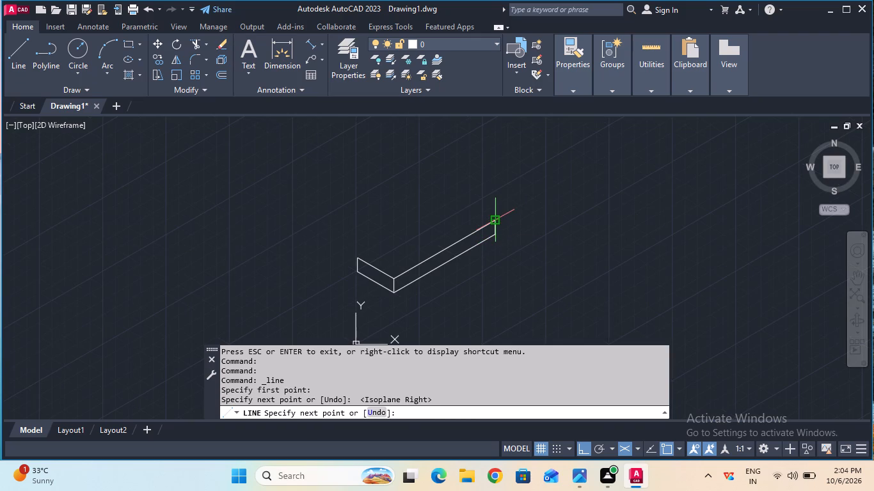
pyautogui.press('Escape')
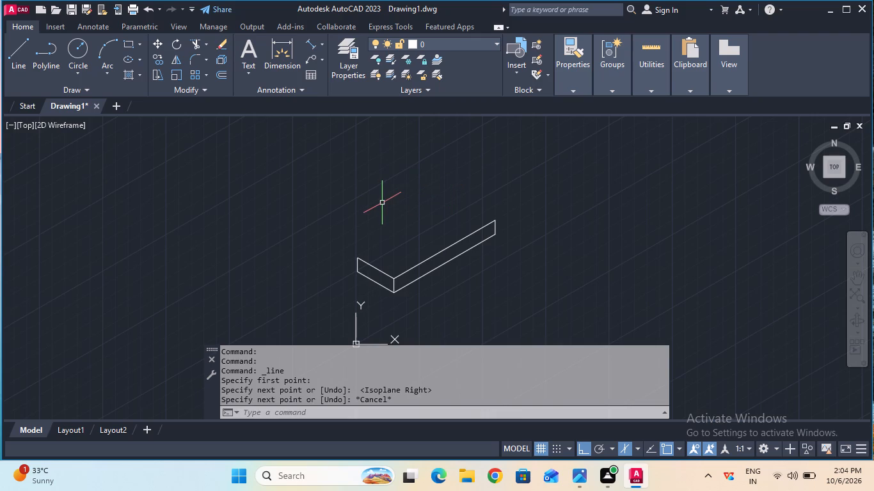
# Draw a 100 mm line at 30° from the end face's upper back corner, then close the top face in isoplane Left.
pyautogui.click(26, 73)
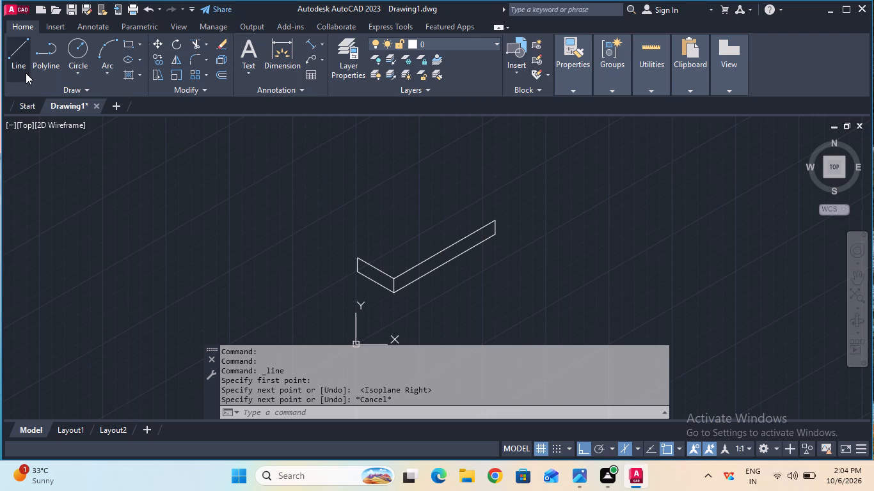
pyautogui.click(362, 257)
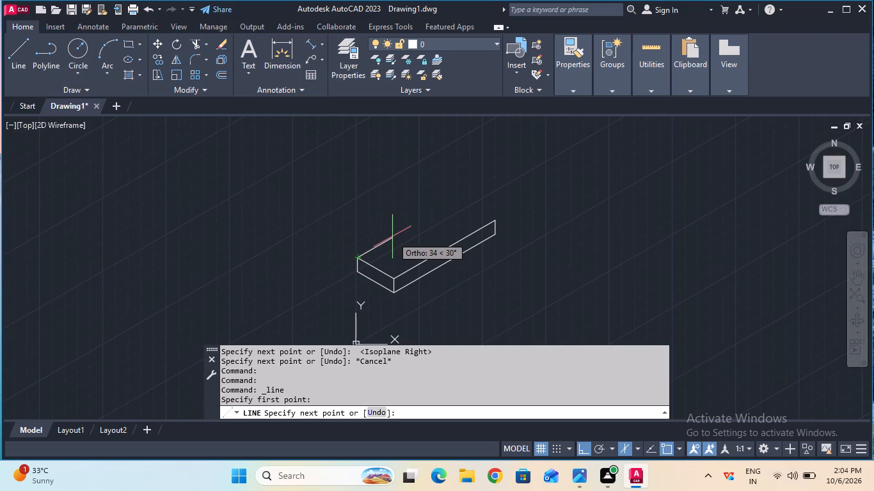
pyautogui.write('100')
pyautogui.press('Return')
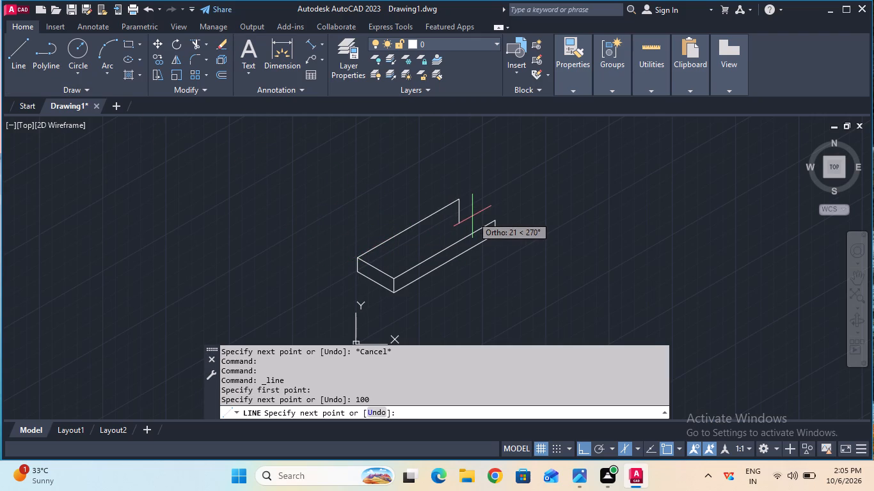
pyautogui.press('F5')
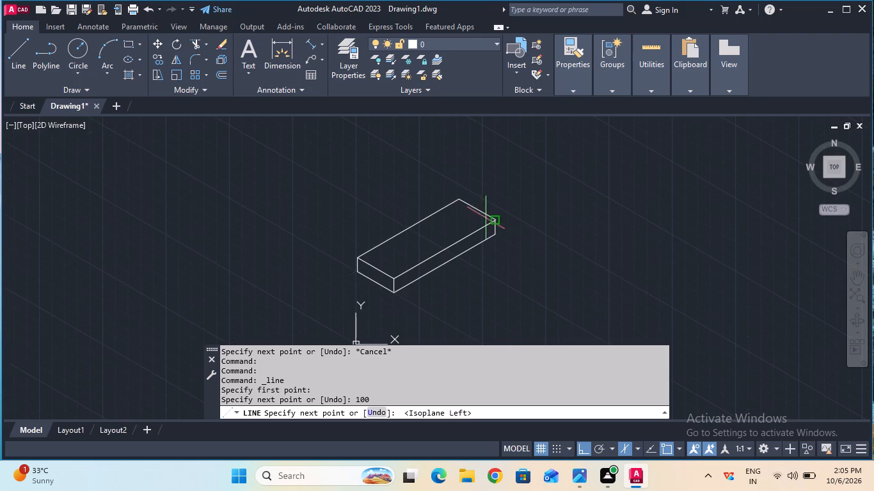
pyautogui.click(493, 221)
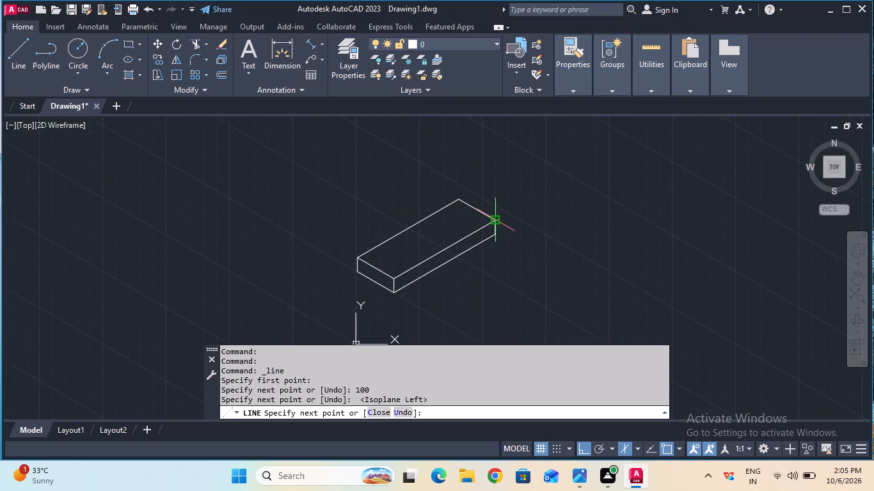
pyautogui.press('Escape')
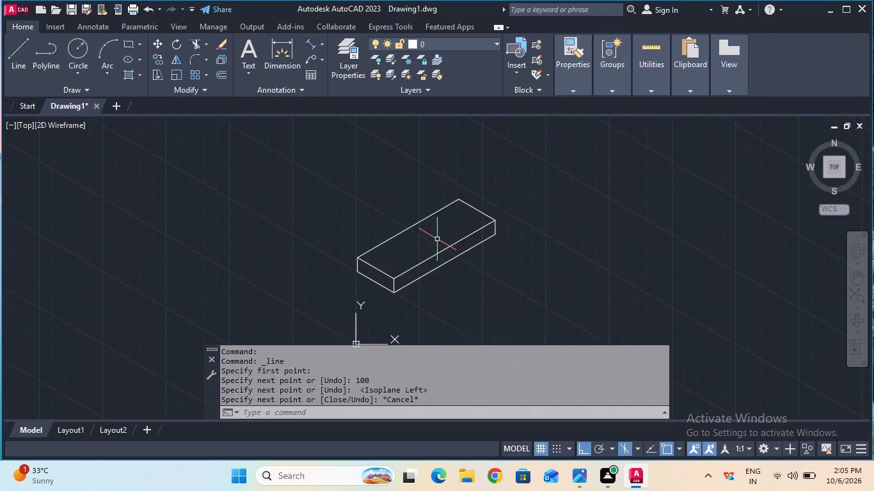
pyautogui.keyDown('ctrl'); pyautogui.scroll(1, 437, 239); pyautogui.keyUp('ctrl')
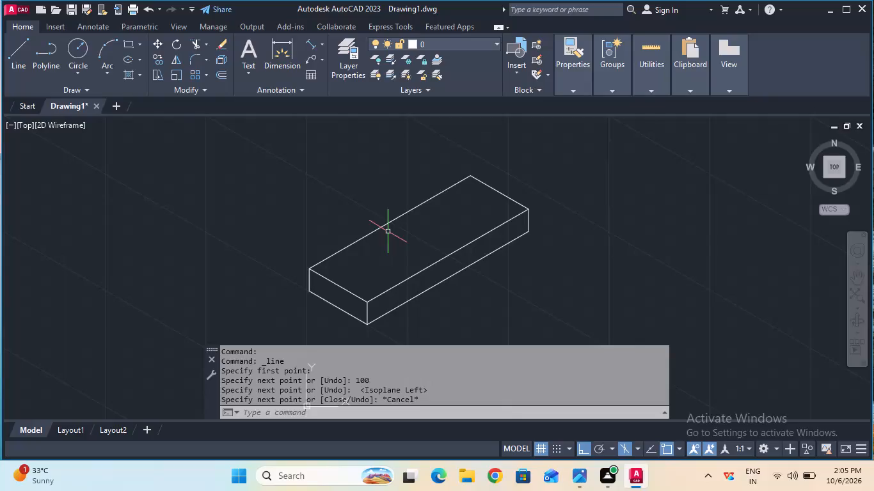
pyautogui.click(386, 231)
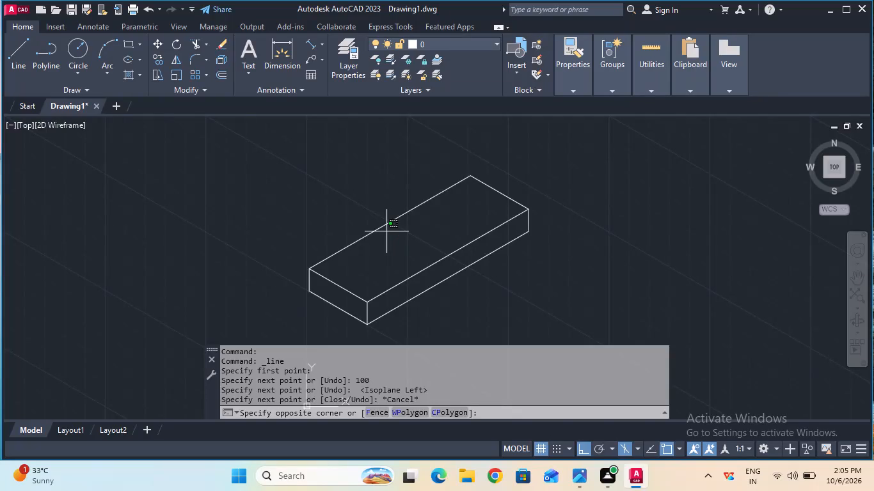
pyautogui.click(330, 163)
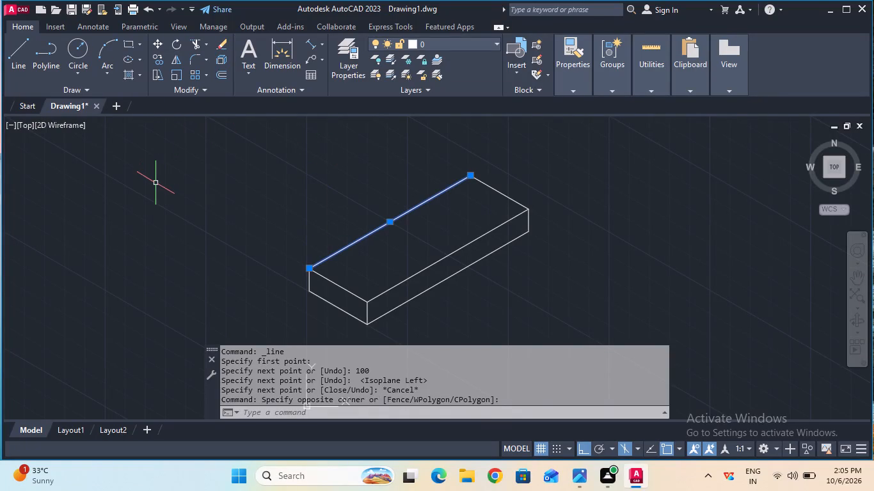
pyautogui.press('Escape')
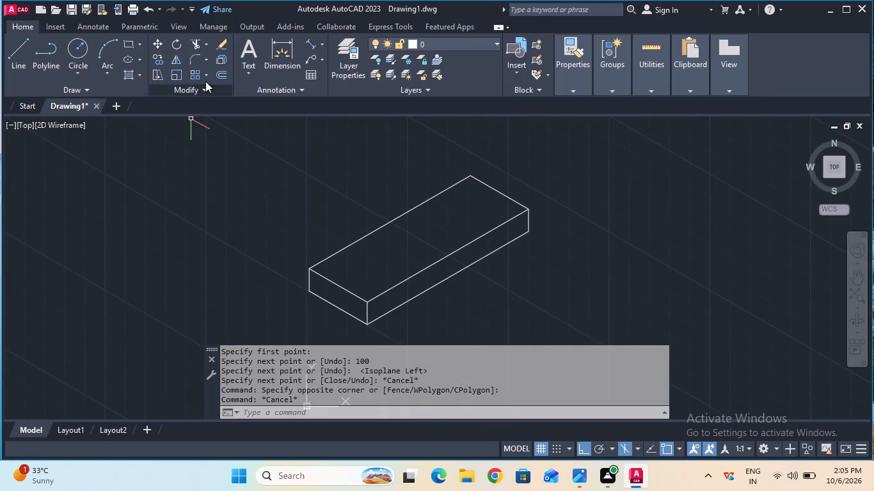
# Fillet the top face's near front corner with a 4 mm radius, between its short near edge and long front edge.
pyautogui.click(195, 62)
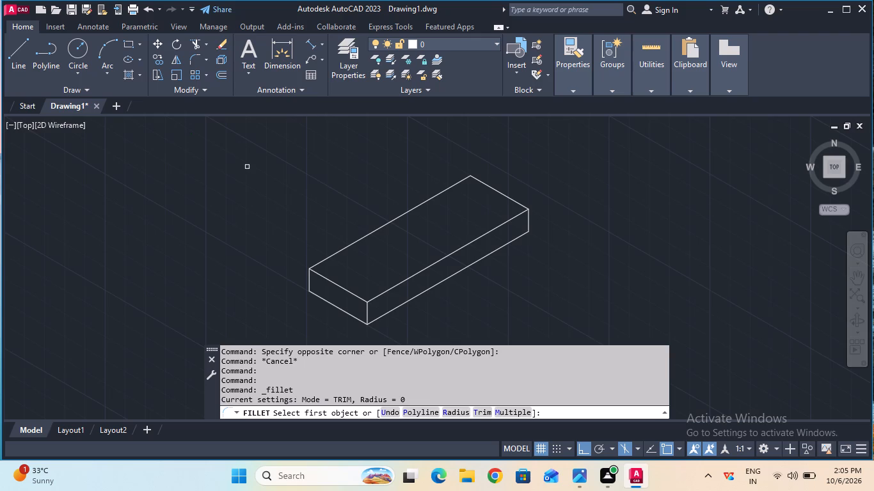
pyautogui.click(346, 288)
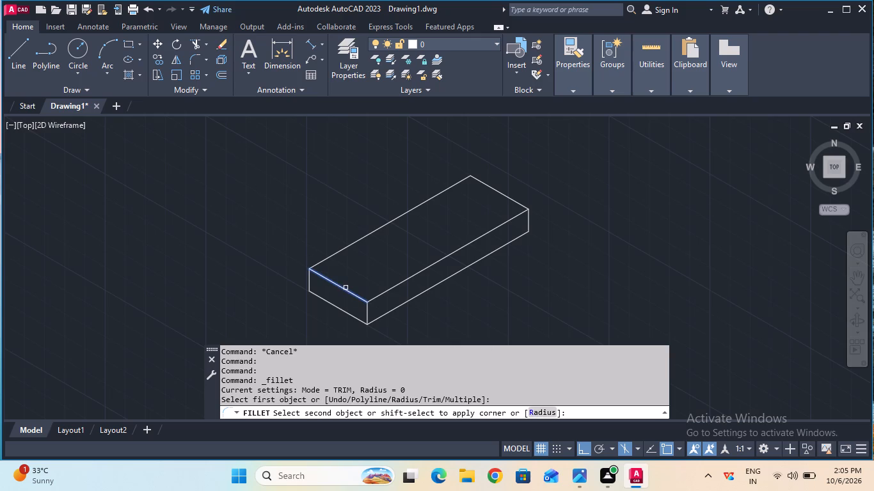
pyautogui.click(536, 412)
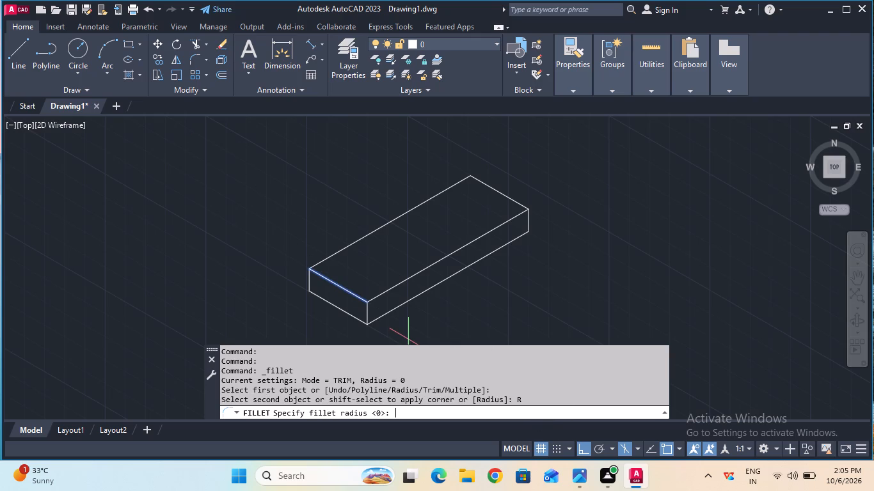
pyautogui.press('4')
pyautogui.press('Return')
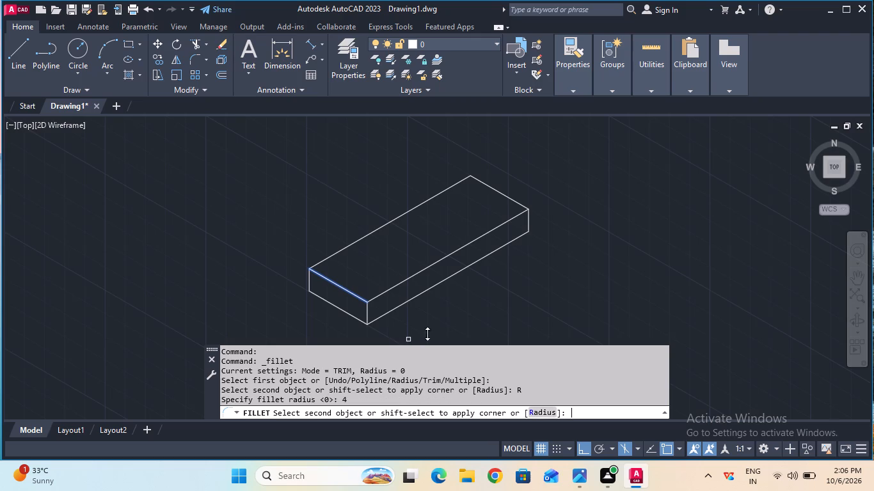
pyautogui.click(372, 301)
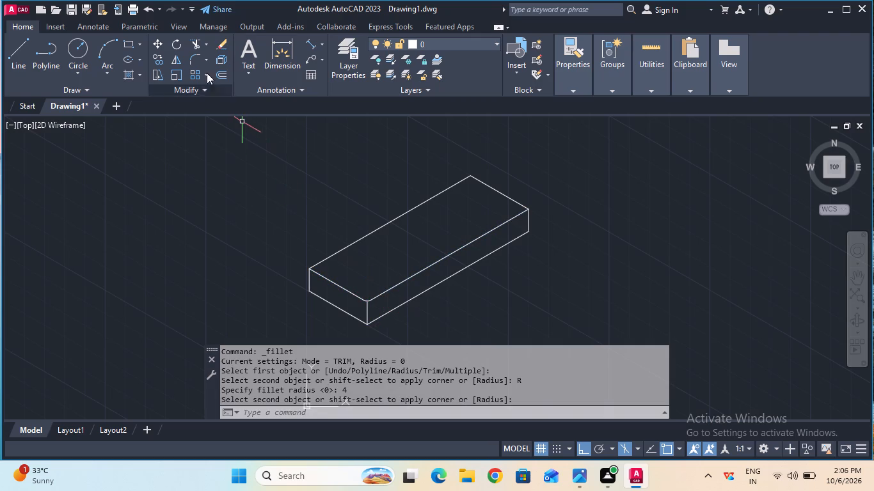
# Fillet the top face's far front corner with the same 4 mm radius, between its short far edge and long front edge.
pyautogui.click(193, 58)
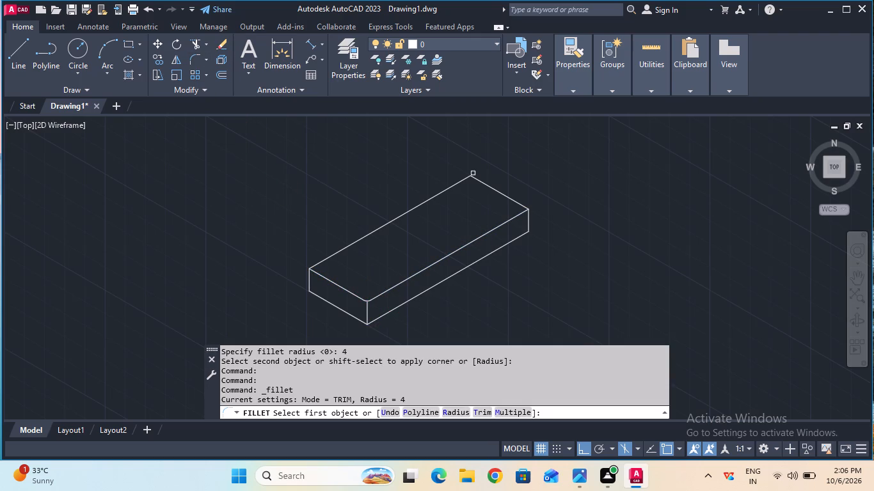
pyautogui.click(519, 201)
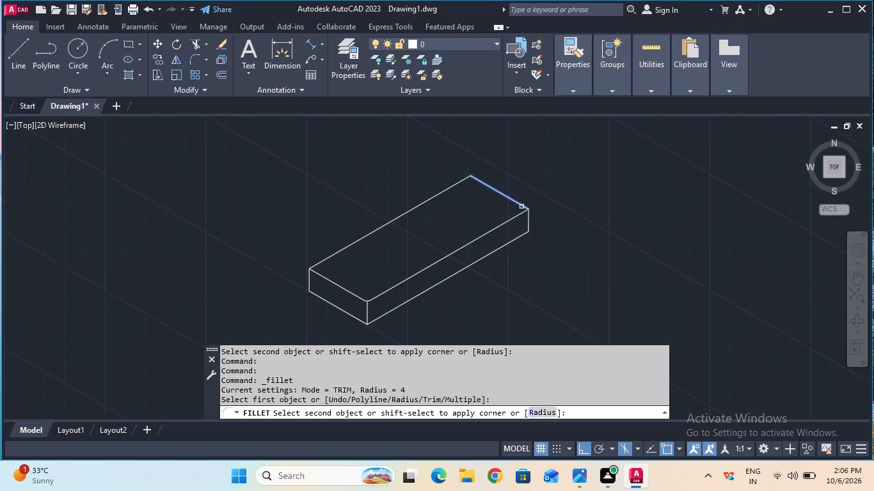
pyautogui.click(523, 211)
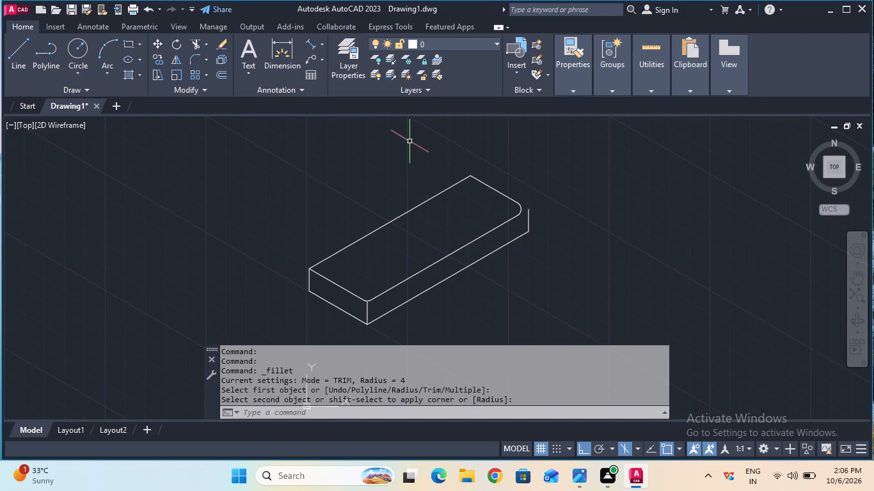
pyautogui.click(190, 58)
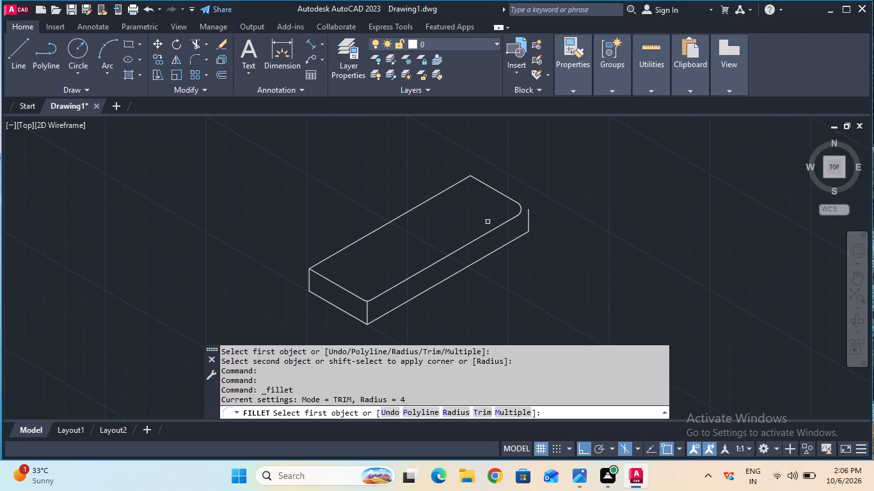
pyautogui.press('Escape')
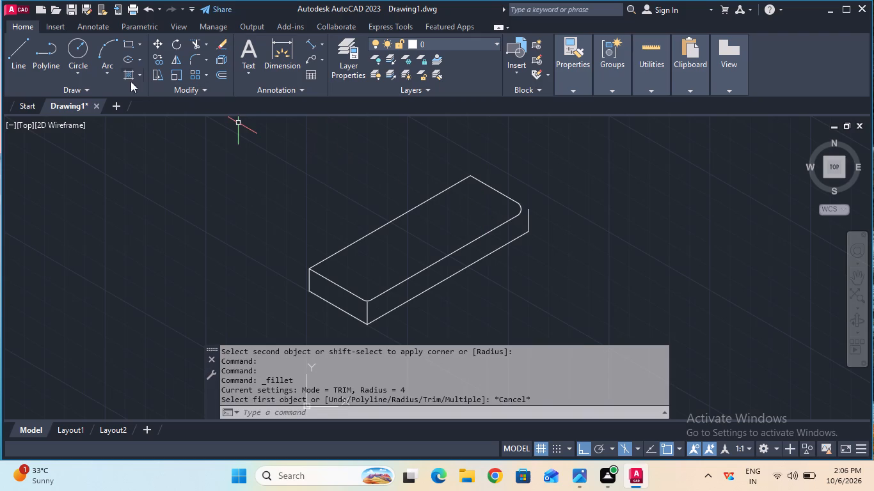
# Draw a 12 mm vertical line down from the top face's far back corner, then continue it to the lower far front corner.
pyautogui.click(17, 48)
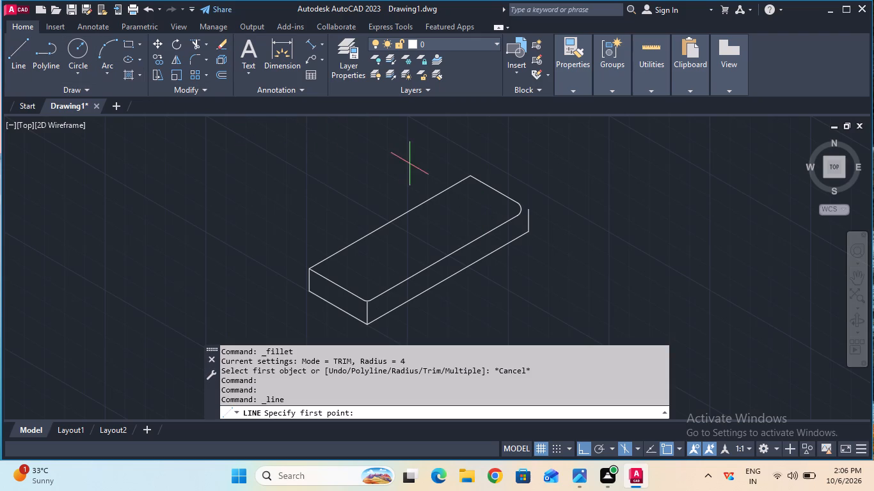
pyautogui.click(471, 176)
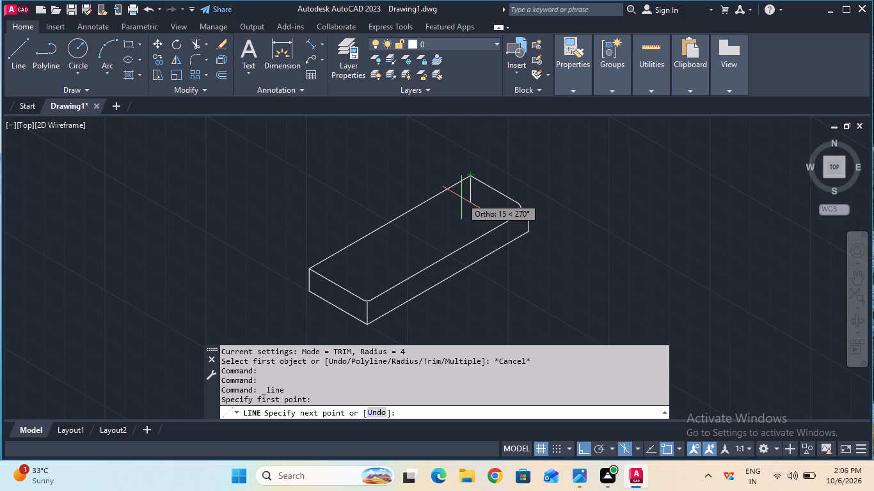
pyautogui.write('12')
pyautogui.press('Return')
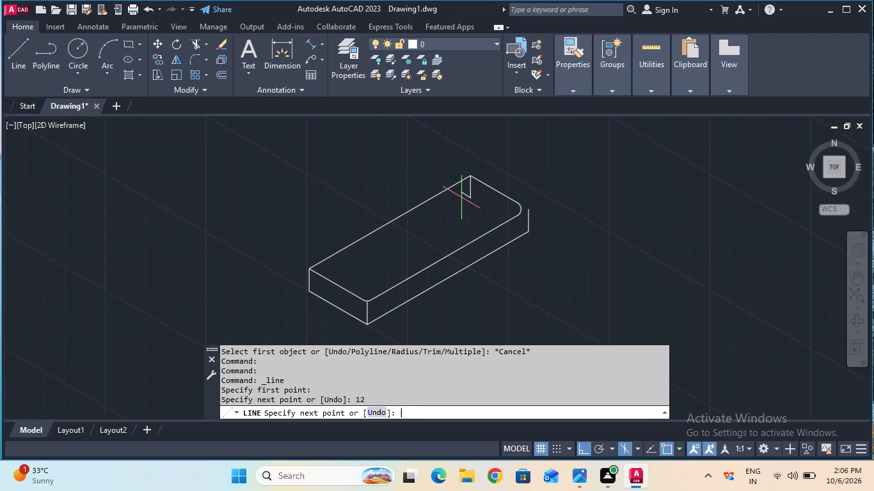
pyautogui.click(530, 228)
pyautogui.press('Escape')
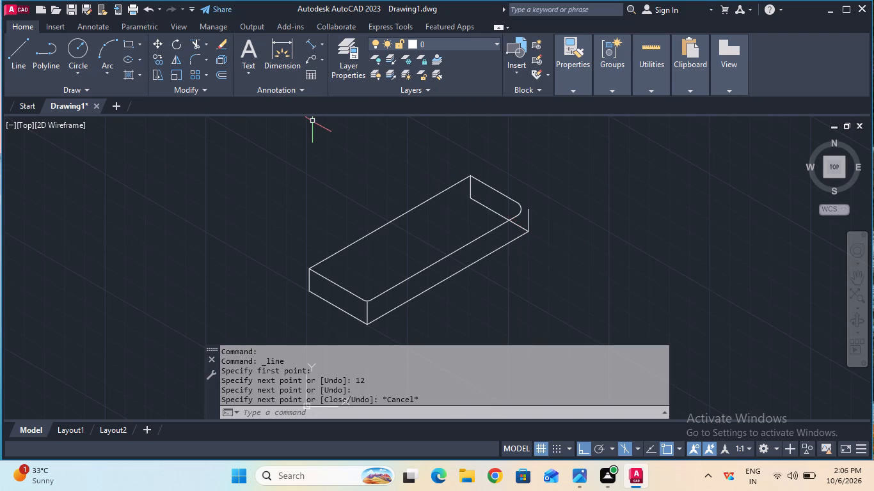
# Fillet the bottom face's far front corner with a 4 mm radius, between its short far edge and long front edge.
pyautogui.click(195, 58)
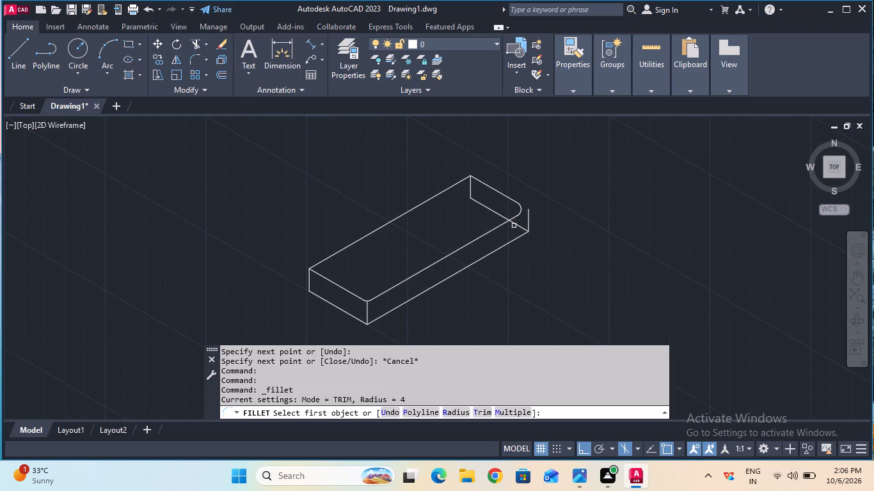
pyautogui.click(516, 226)
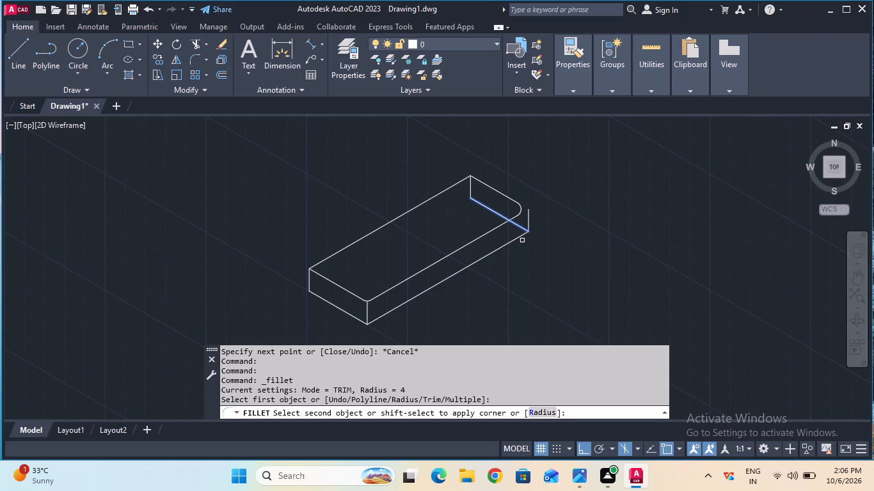
pyautogui.click(518, 238)
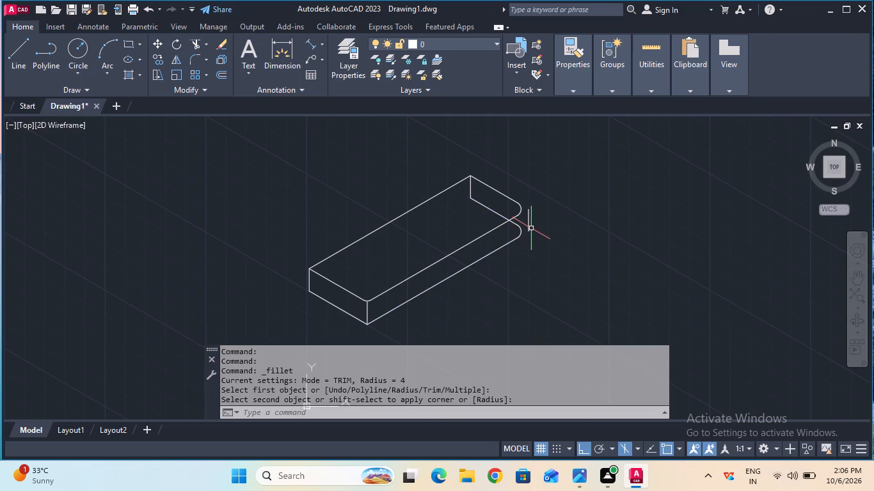
pyautogui.press('Escape')
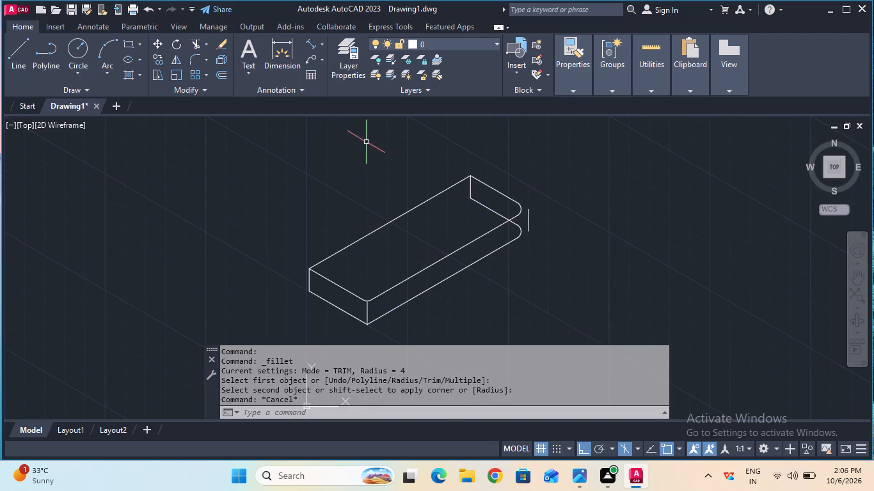
pyautogui.click(159, 42)
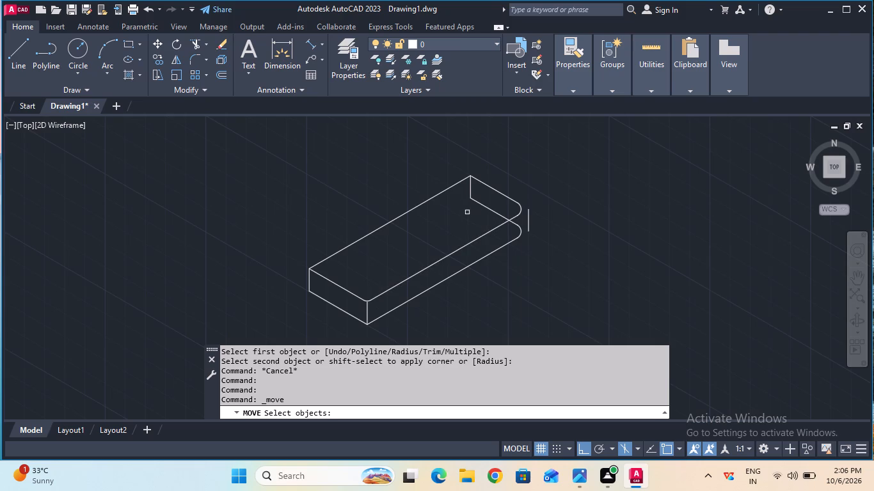
pyautogui.press('Escape')
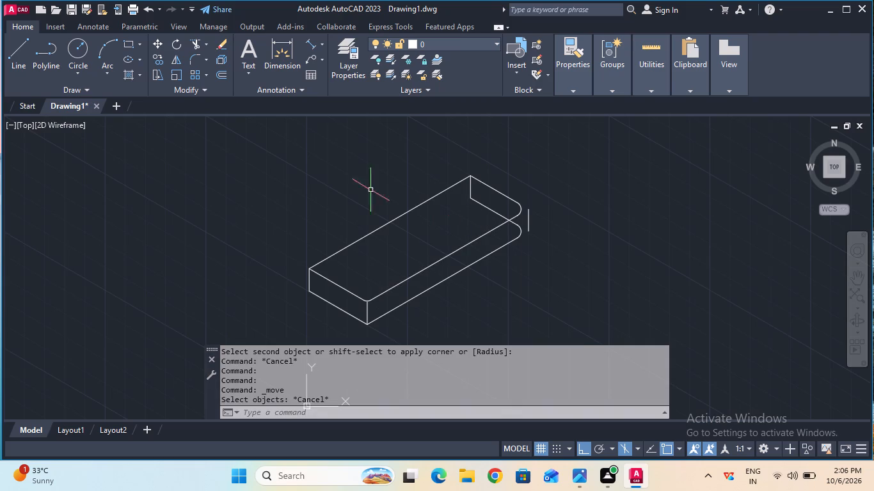
# In isoplane Top, draw the bottom face's long back edge from the lower near back corner to the lower far back corner.
pyautogui.click(26, 73)
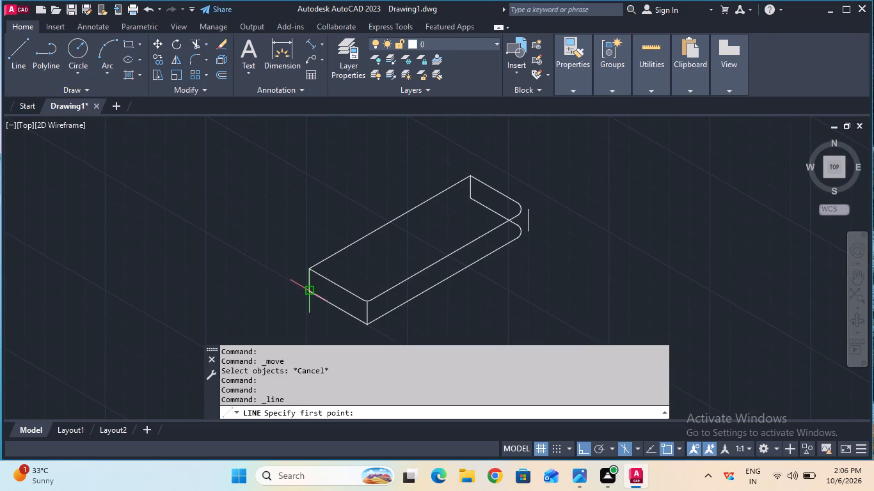
pyautogui.click(311, 291)
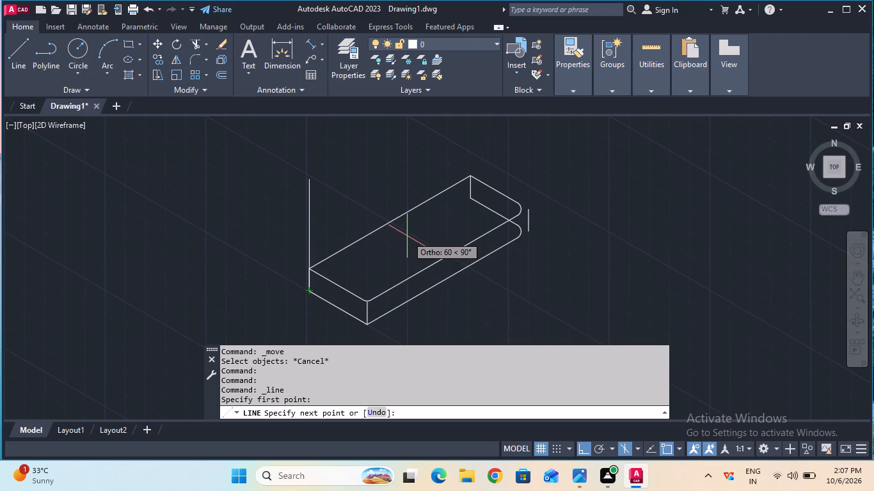
pyautogui.press('F5')
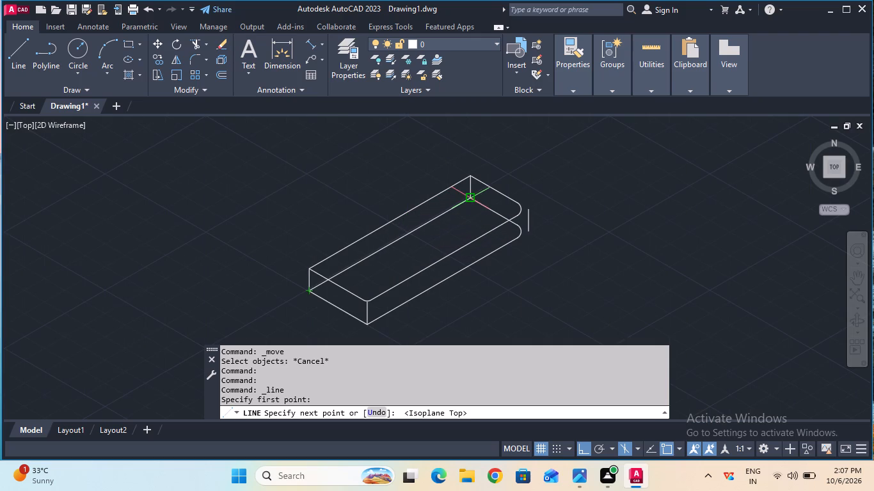
pyautogui.click(472, 198)
pyautogui.press('Escape')
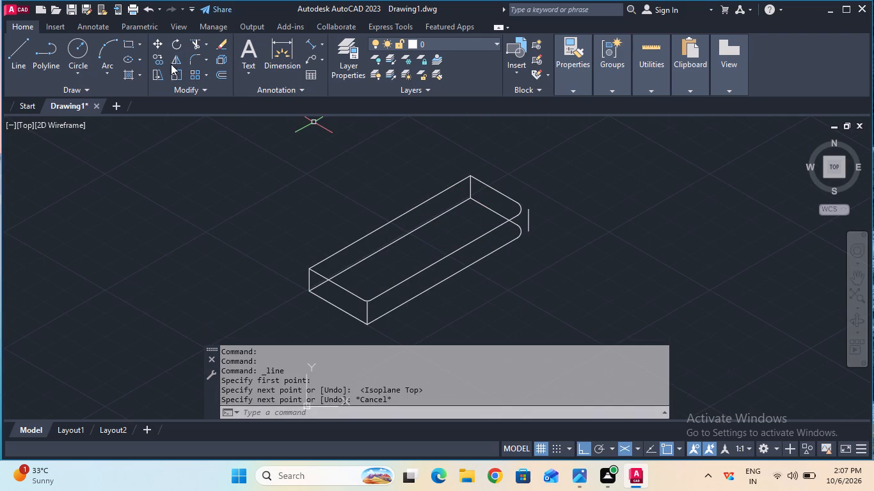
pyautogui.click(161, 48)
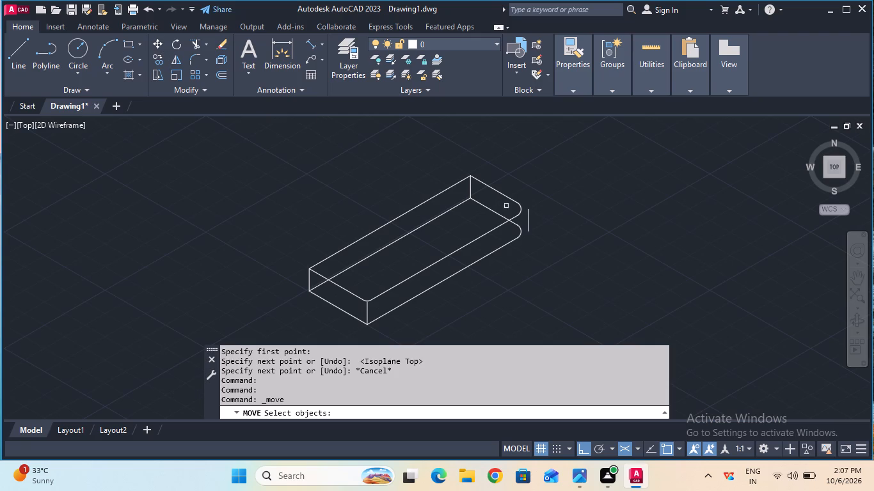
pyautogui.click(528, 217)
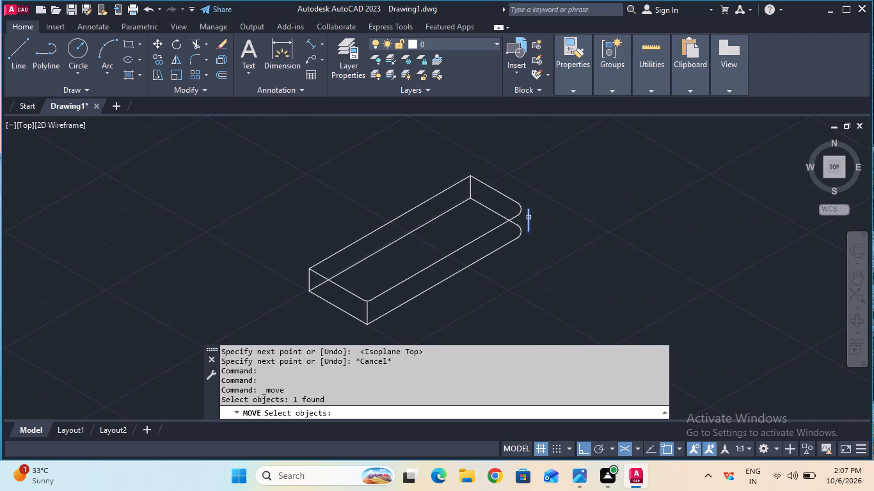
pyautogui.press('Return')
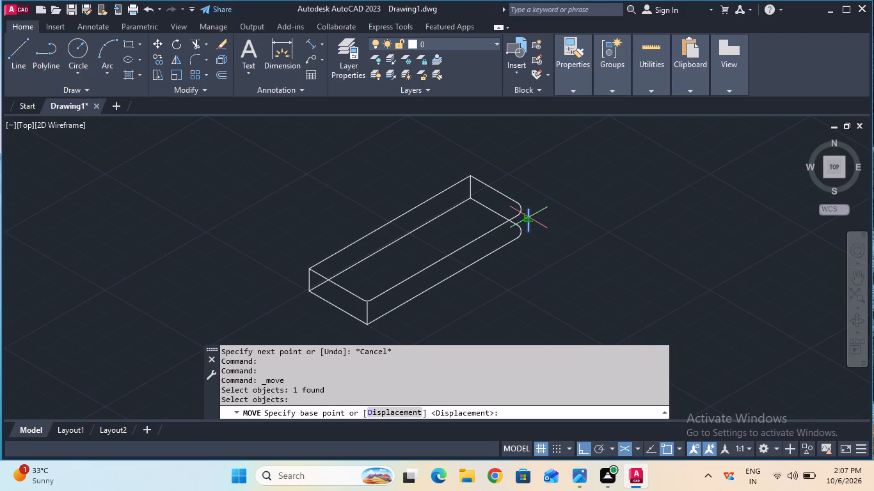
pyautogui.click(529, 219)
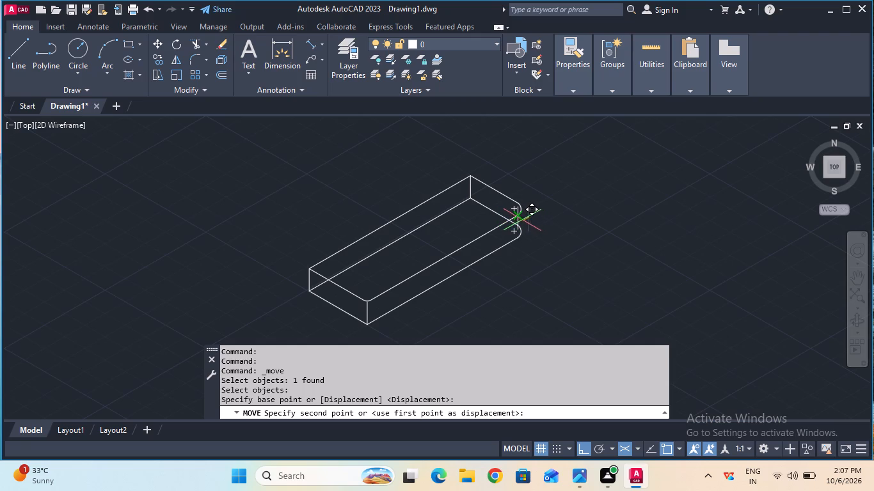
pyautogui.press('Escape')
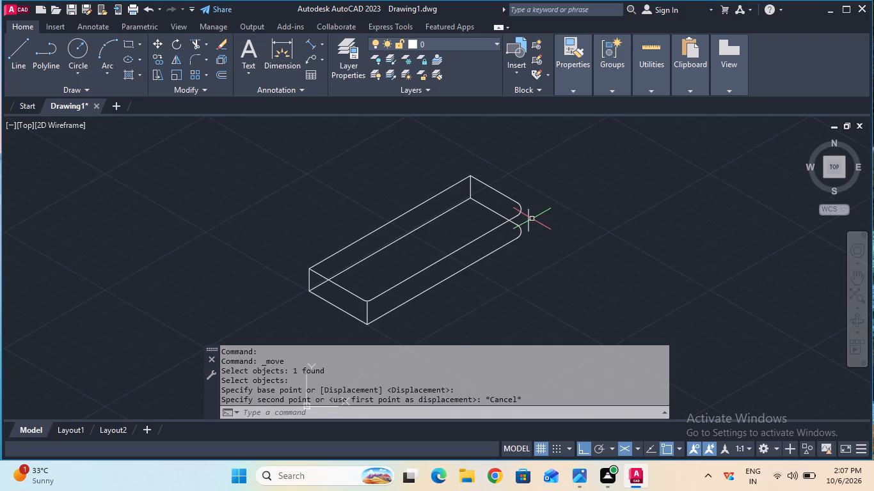
# Erase the leftover vertical line outside the rounded far front corner.
pyautogui.click(530, 218)
pyautogui.press('Delete')
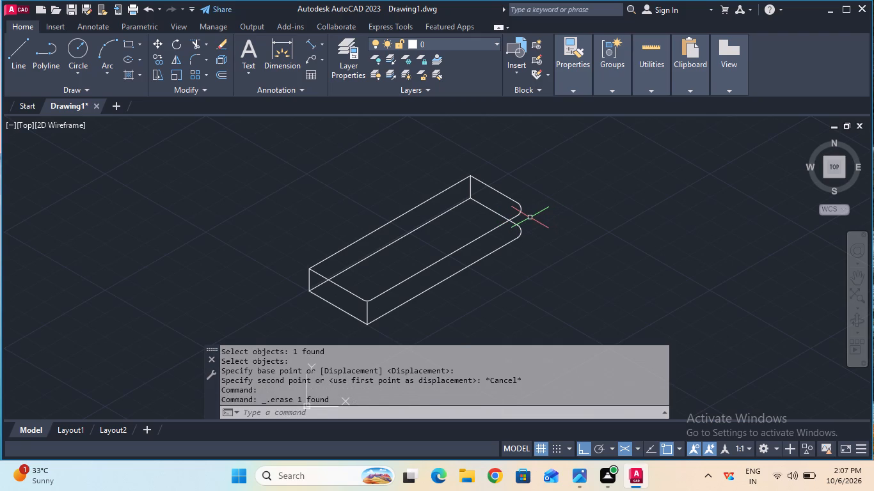
# In isoplane Right, join the lower and upper fillet arcs at the far front corner with a vertical line.
pyautogui.click(29, 50)
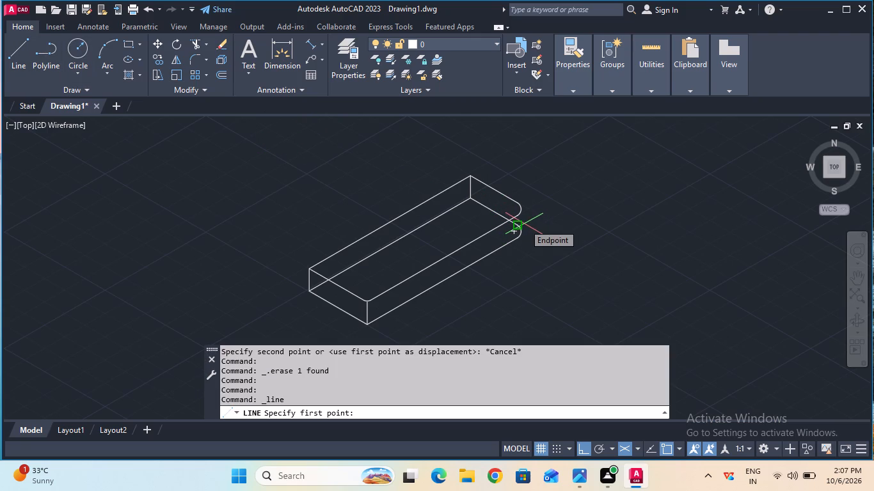
pyautogui.click(524, 229)
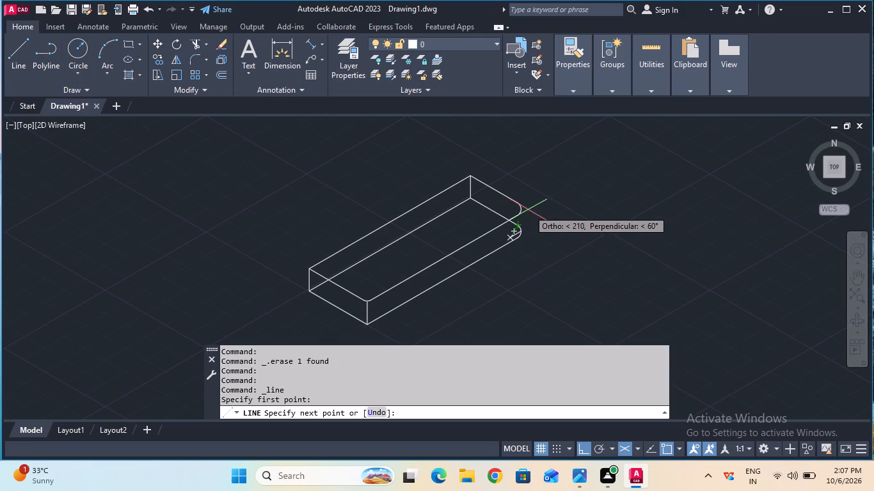
pyautogui.press('F5')
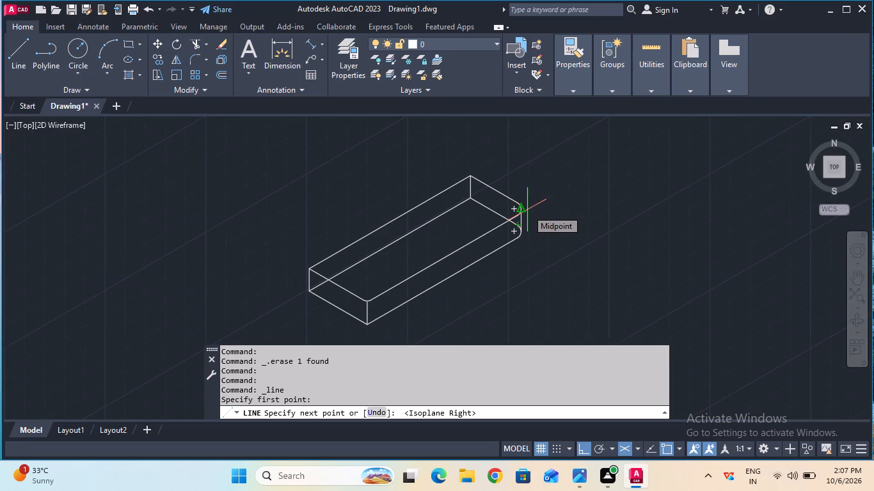
pyautogui.click(527, 209)
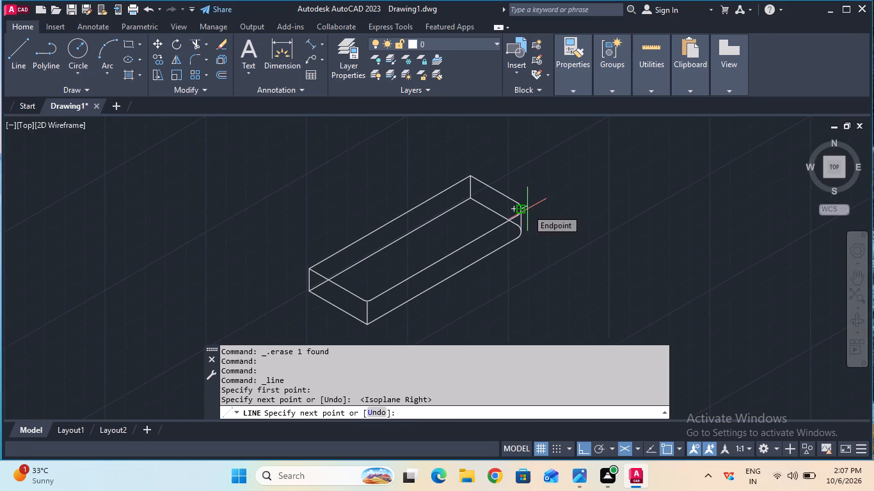
pyautogui.press('Escape')
# Fillet the bottom face's near front corner with a 4 mm radius, between its short near edge and long front edge.
pyautogui.keyDown('ctrl'); pyautogui.scroll(2, 515, 207); pyautogui.keyUp('ctrl')
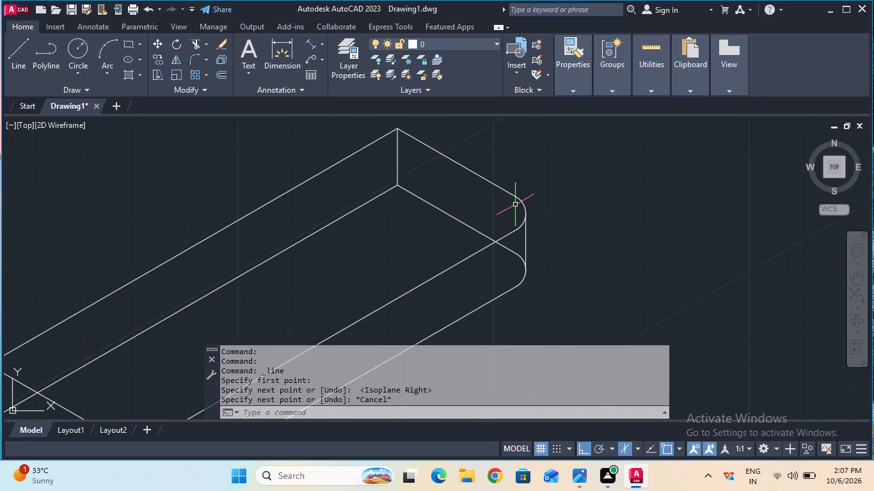
pyautogui.keyDown('ctrl'); pyautogui.scroll(-2, 515, 205); pyautogui.keyUp('ctrl')
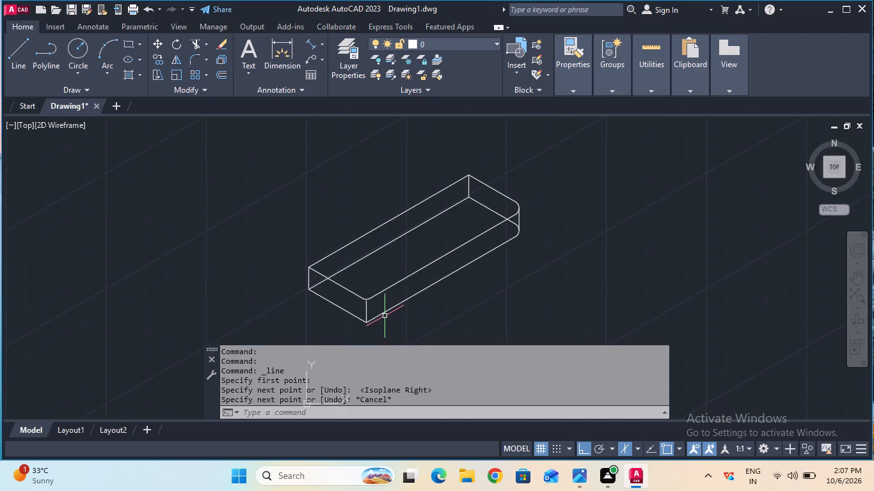
pyautogui.keyDown('ctrl'); pyautogui.scroll(2, 351, 319); pyautogui.keyUp('ctrl')
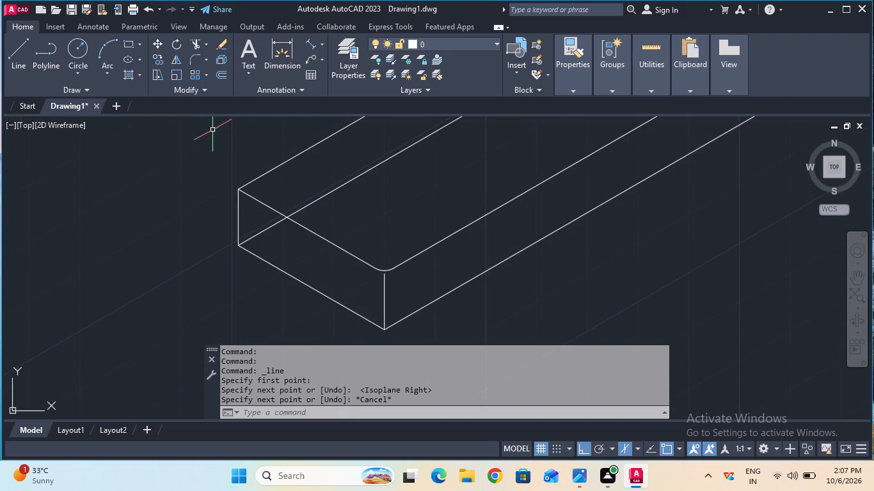
pyautogui.click(195, 58)
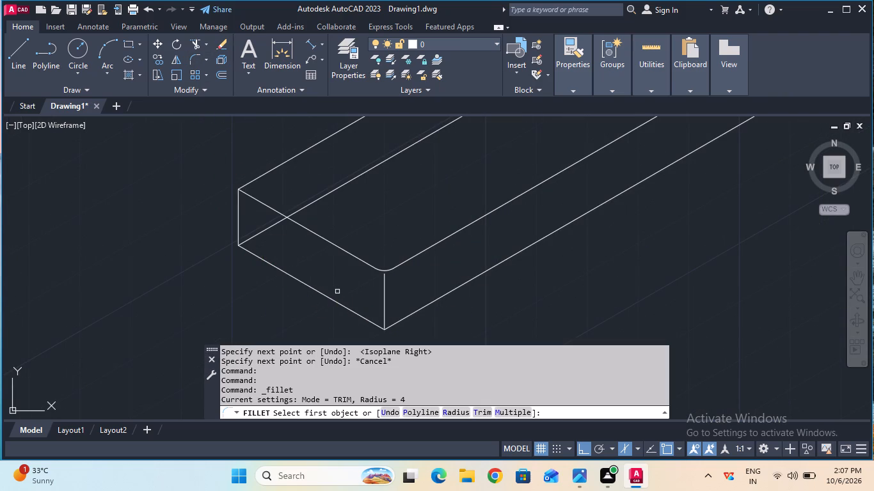
pyautogui.click(358, 313)
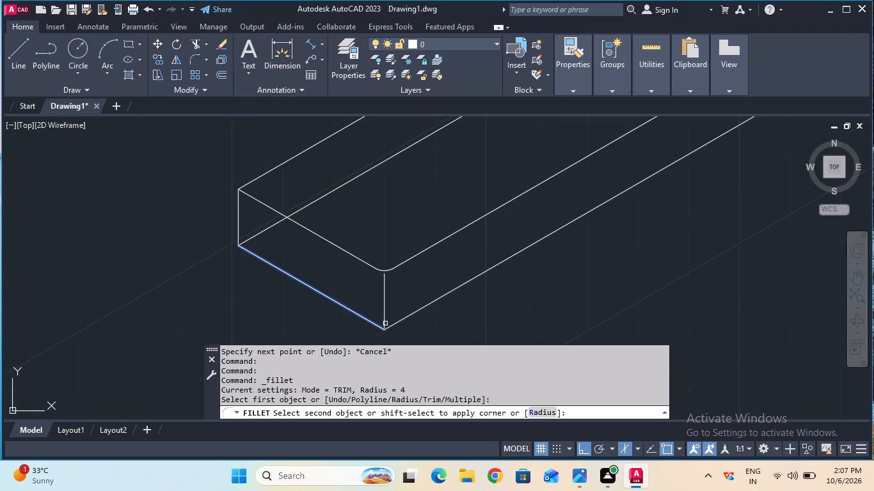
pyautogui.click(395, 325)
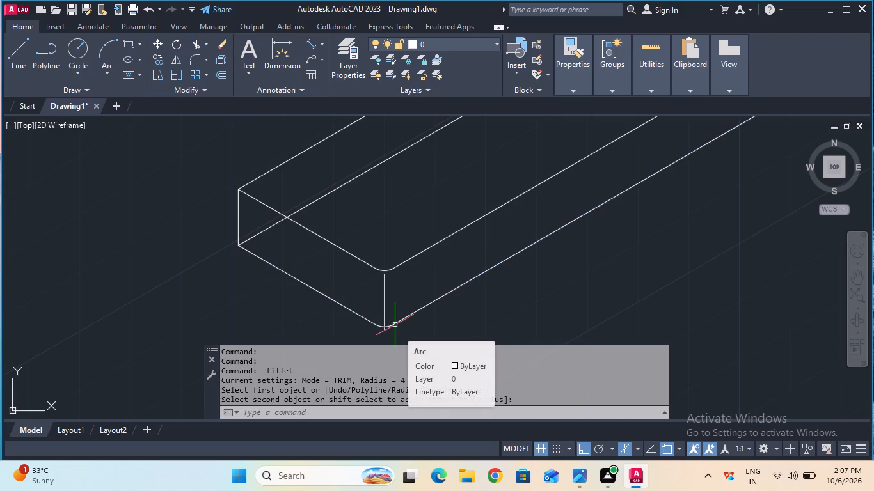
pyautogui.press('Escape')
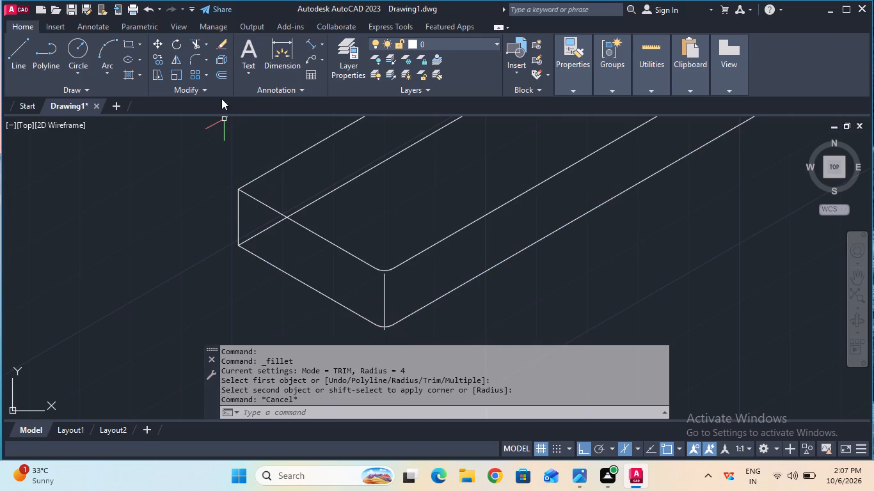
# Trim away the vertical edge between the near front corner's fillet arcs and part of the lower arc.
pyautogui.click(196, 43)
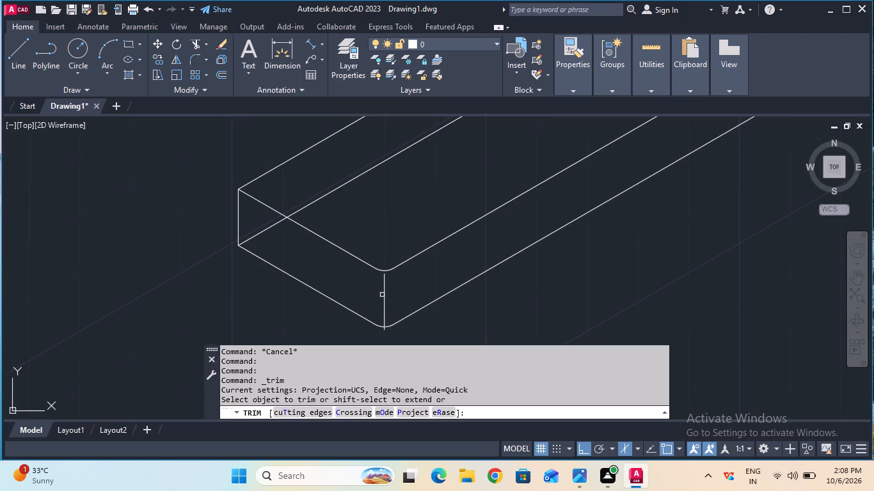
pyautogui.click(385, 295)
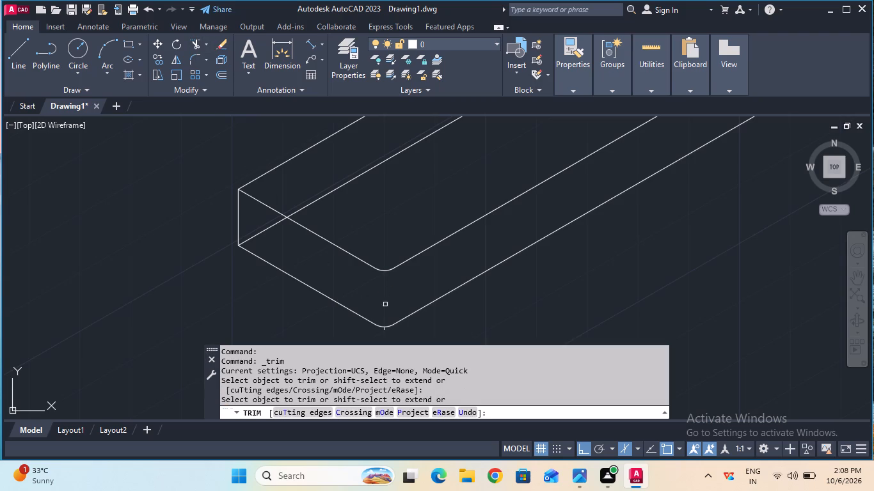
pyautogui.click(386, 329)
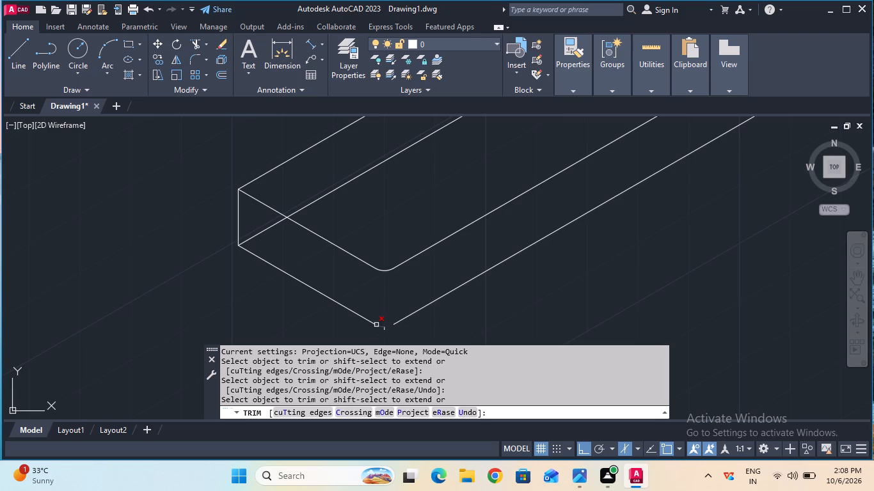
pyautogui.press('Escape')
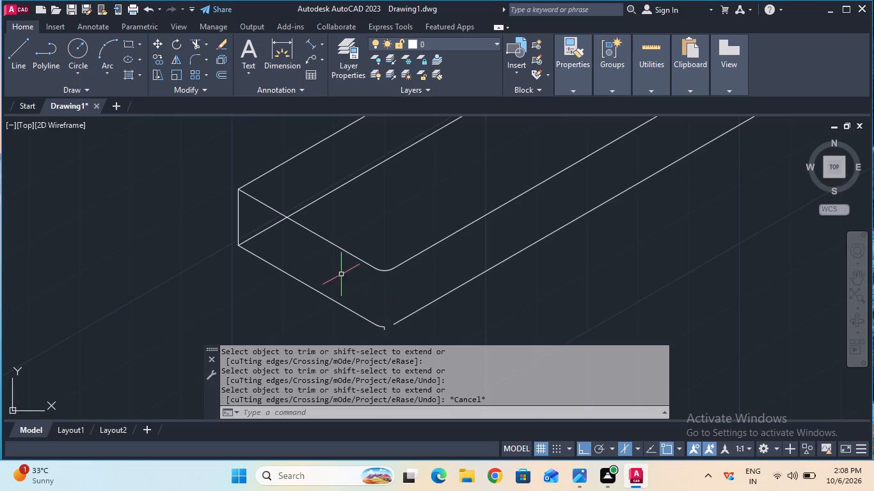
# Trim away the leftover vertical stub below the lower fillet arc at the near front corner.
pyautogui.click(200, 48)
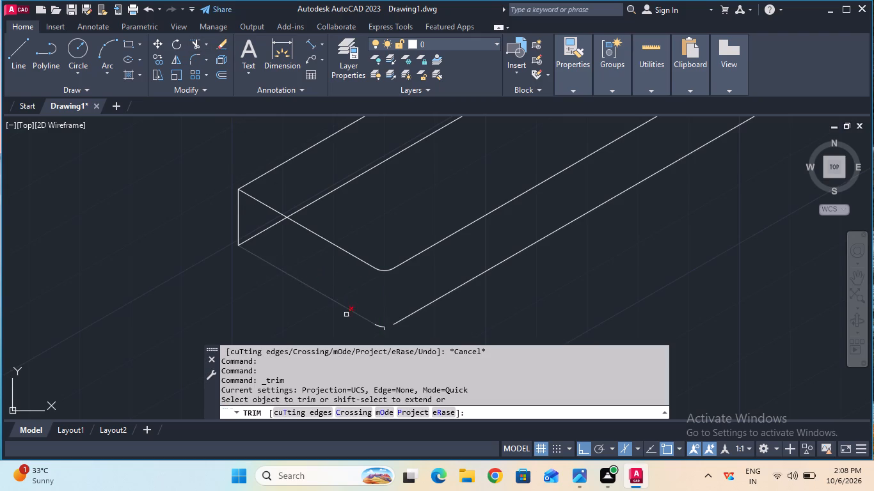
pyautogui.click(383, 331)
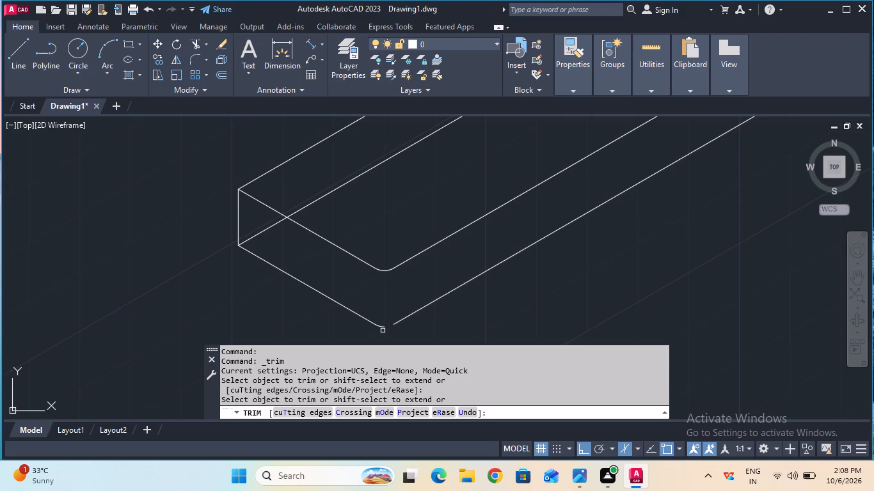
pyautogui.press('Escape')
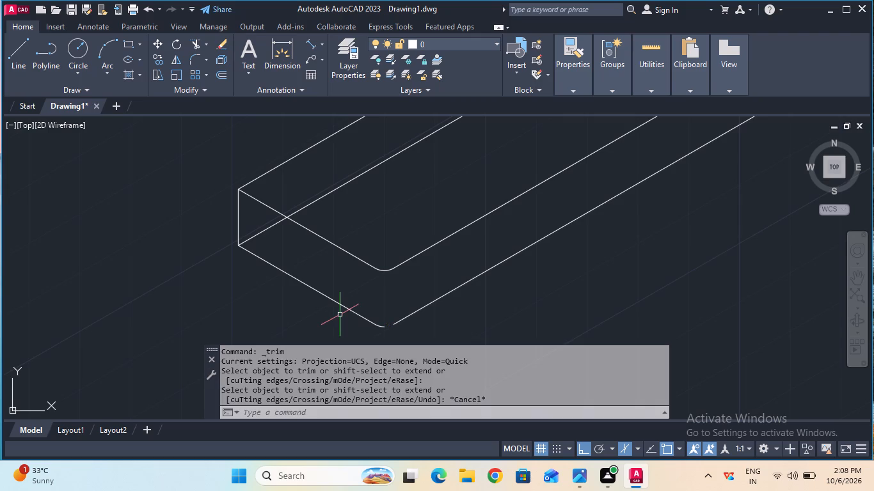
# Extend the shortened lower fillet arc at the near front corner to meet the bottom face's long front edge.
pyautogui.click(205, 42)
pyautogui.click(212, 88)
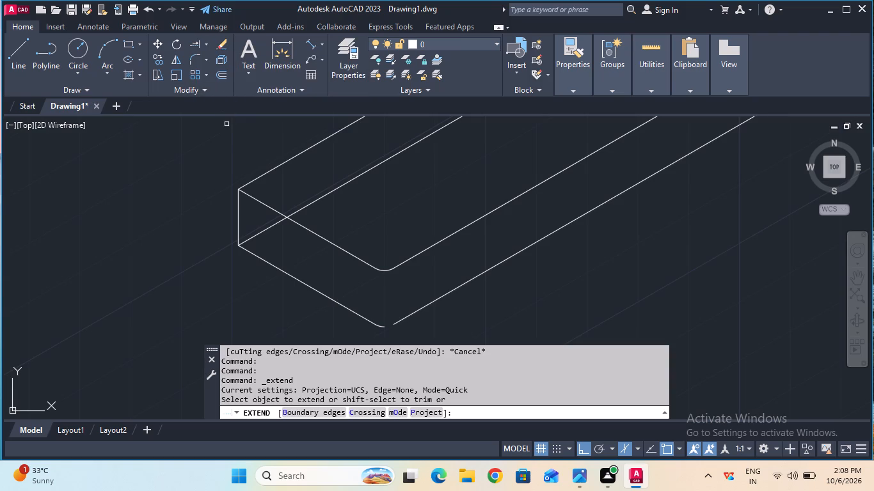
pyautogui.click(382, 325)
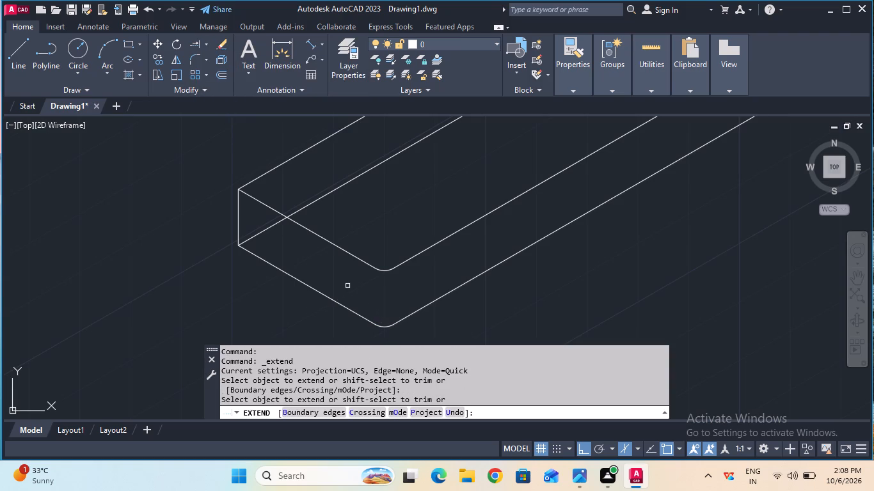
pyautogui.press('Escape')
# Fillet the near back corners of the bottom and top faces with a 4 mm radius, between the short near and long back edges.
pyautogui.keyDown('ctrl'); pyautogui.scroll(-1, 347, 286); pyautogui.keyUp('ctrl')
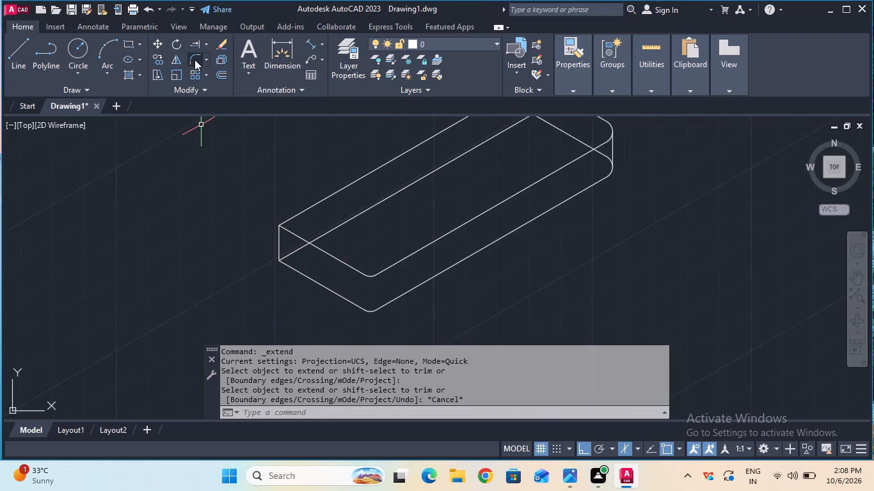
pyautogui.click(195, 56)
pyautogui.click(289, 268)
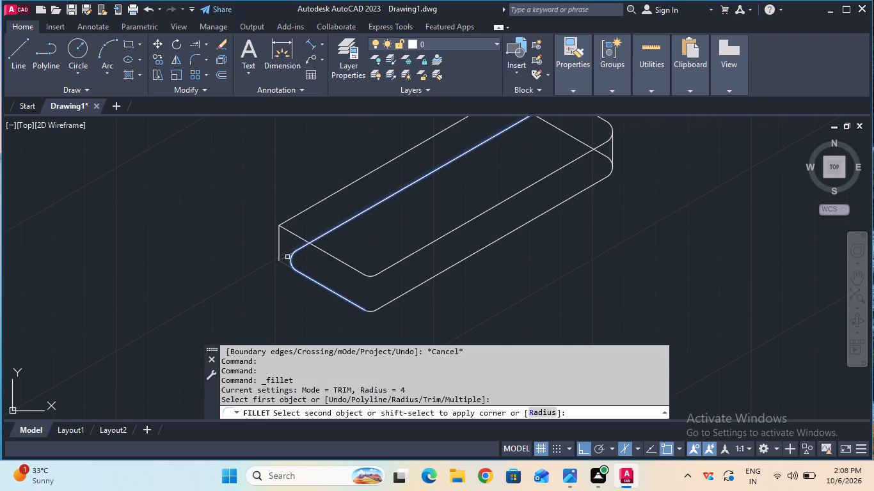
pyautogui.click(287, 257)
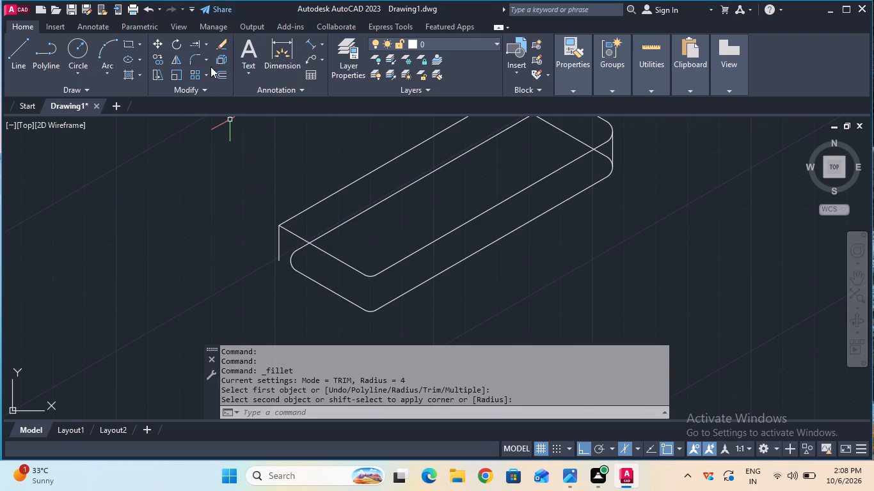
pyautogui.click(196, 55)
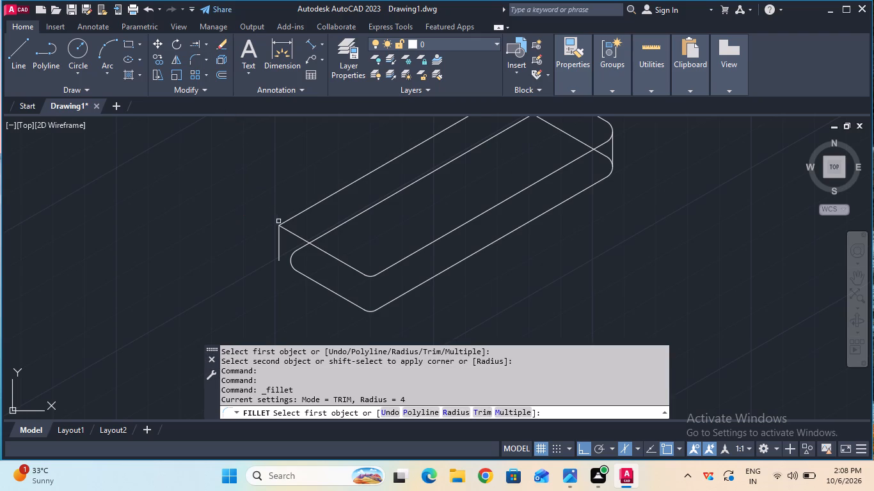
pyautogui.click(281, 226)
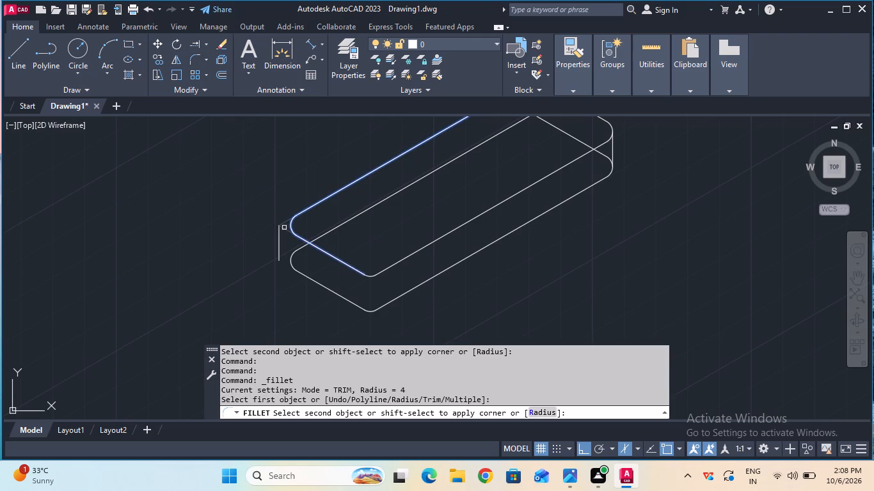
pyautogui.click(284, 228)
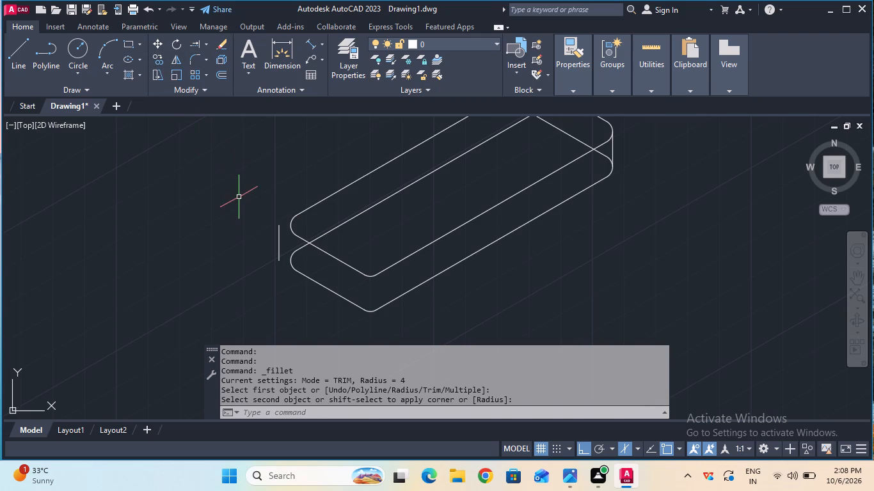
# Erase the leftover vertical edge outside the rounded near back corner.
pyautogui.click(278, 244)
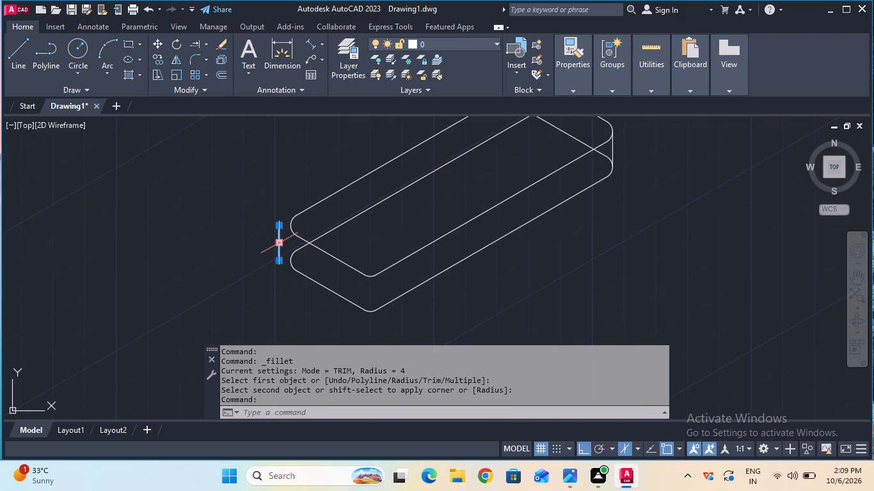
pyautogui.press('Delete')
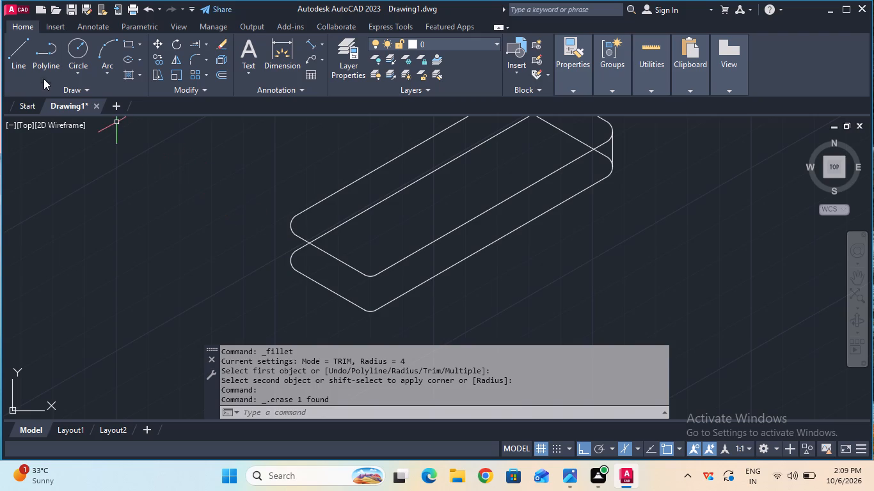
# Join the lower and upper fillet arcs at the near back corner with a vertical line.
pyautogui.click(23, 69)
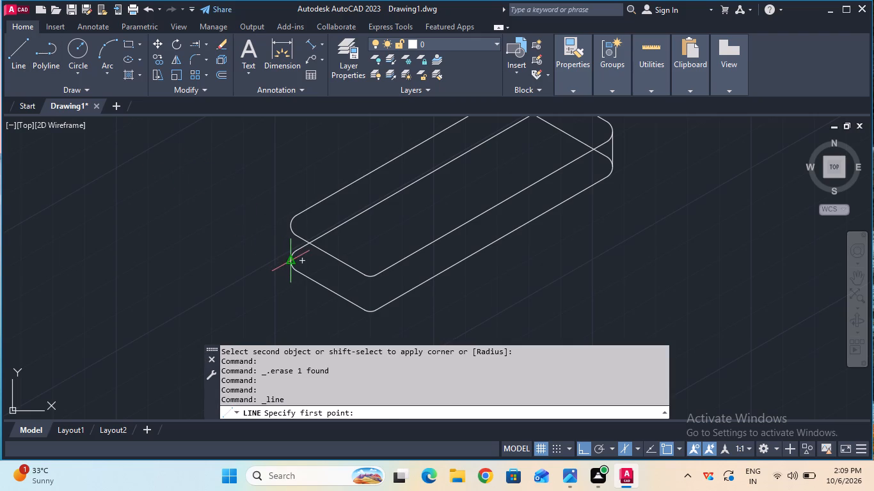
pyautogui.click(290, 264)
pyautogui.click(289, 227)
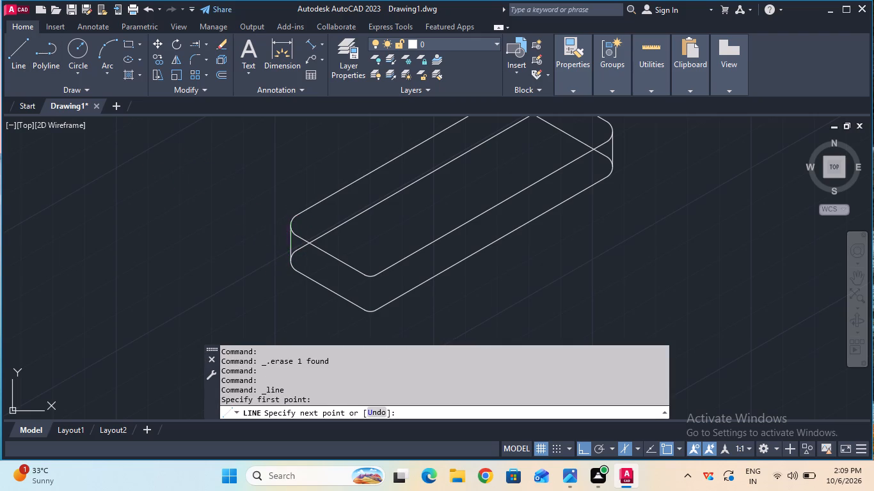
pyautogui.press('Escape')
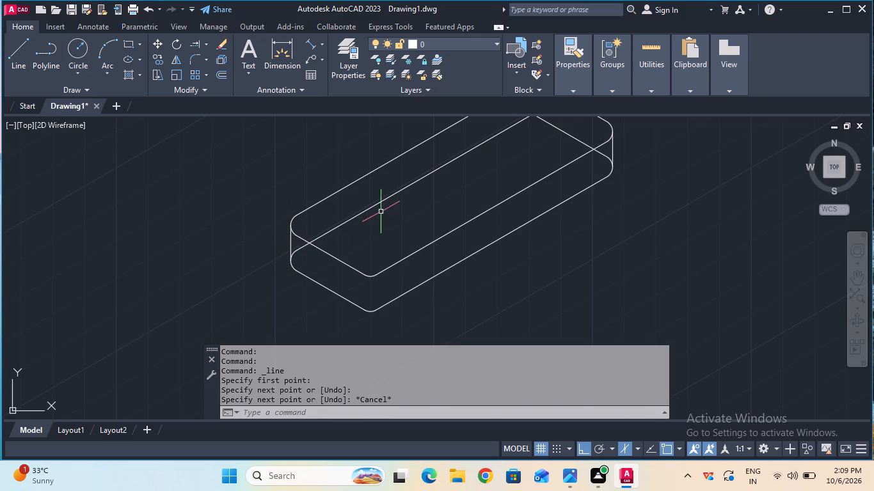
# In CENTER linetype, draw a line 12 mm up from the bottom short near edge's midpoint, continuing 14 mm along the top face's length.
pyautogui.keyDown('ctrl'); pyautogui.scroll(-1, 388, 211); pyautogui.keyUp('ctrl')
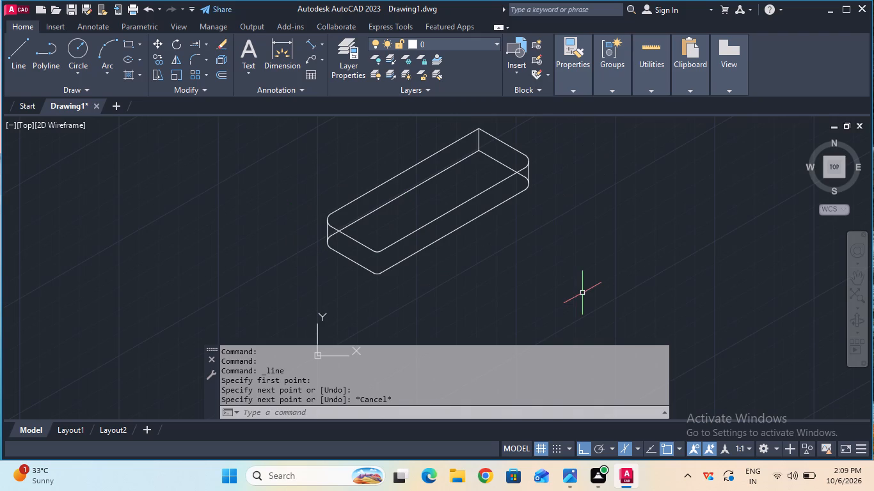
pyautogui.click(857, 280)
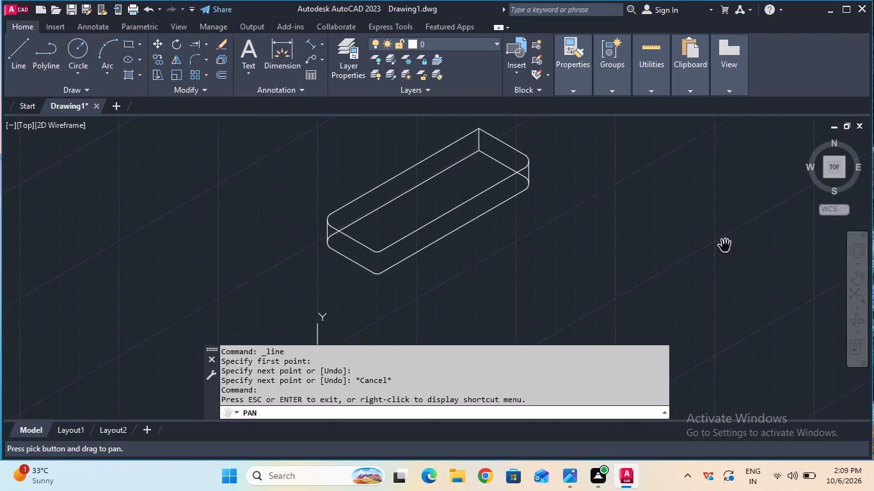
pyautogui.moveTo(528, 211); pyautogui.dragTo(582, 247)
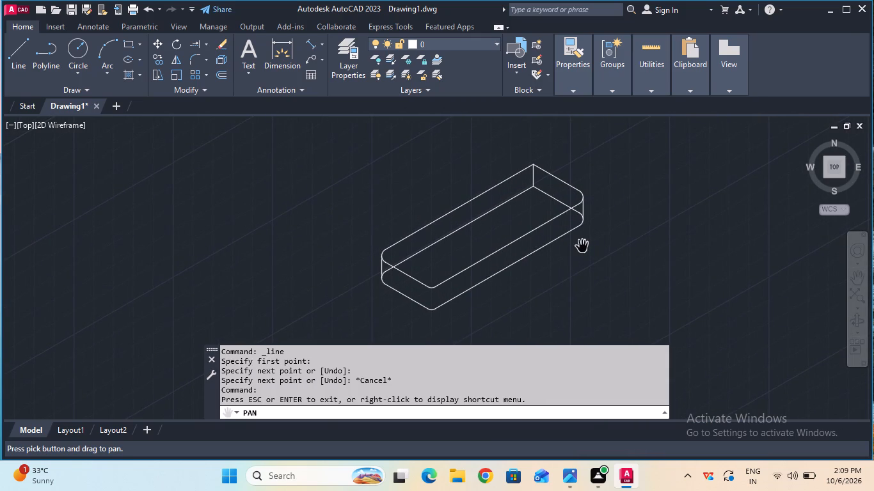
pyautogui.press('Escape')
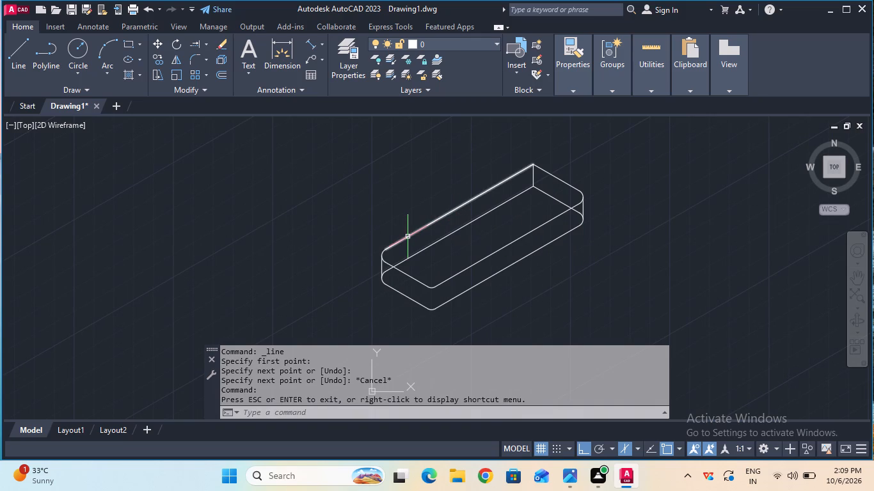
pyautogui.keyDown('ctrl'); pyautogui.scroll(1, 408, 237); pyautogui.keyUp('ctrl')
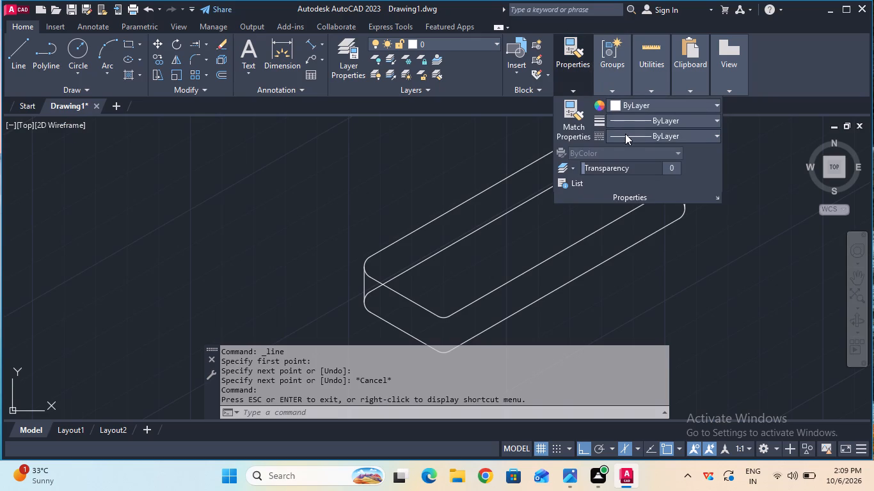
pyautogui.click(625, 134)
pyautogui.doubleClick(640, 177)
pyautogui.click(17, 76)
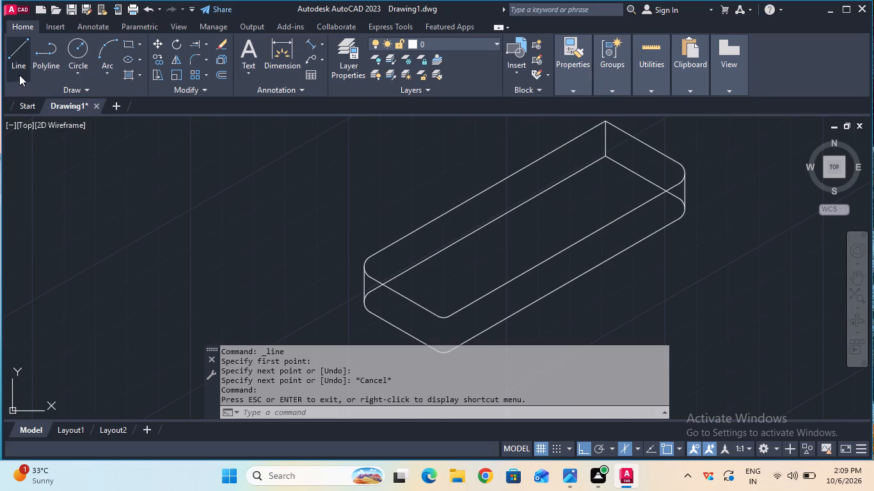
pyautogui.click(406, 332)
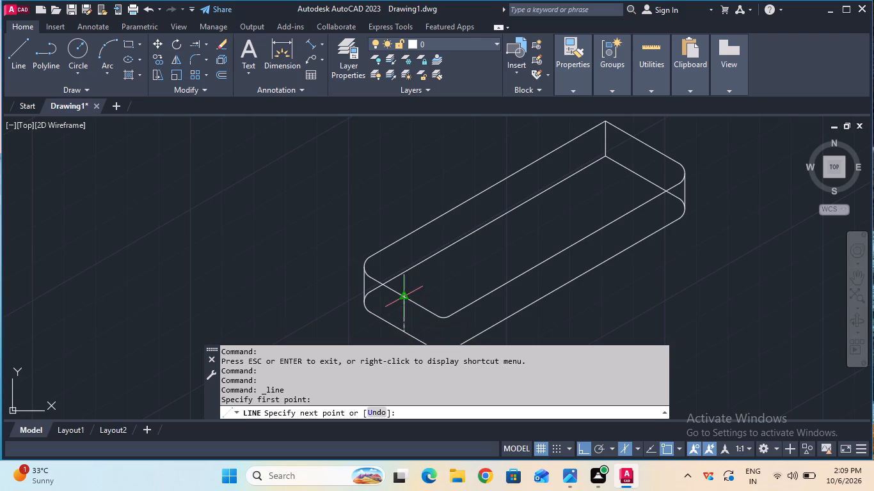
pyautogui.write('12')
pyautogui.press('Return')
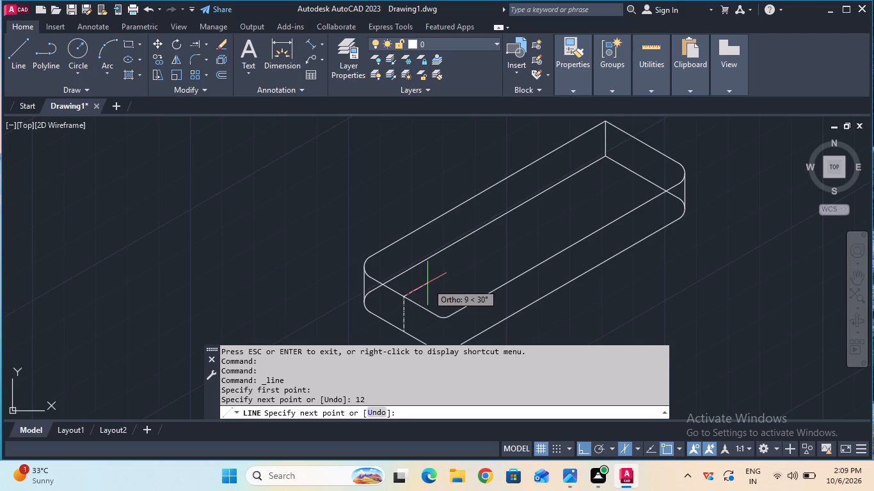
pyautogui.write('14')
pyautogui.press('Return')
pyautogui.press('Escape')
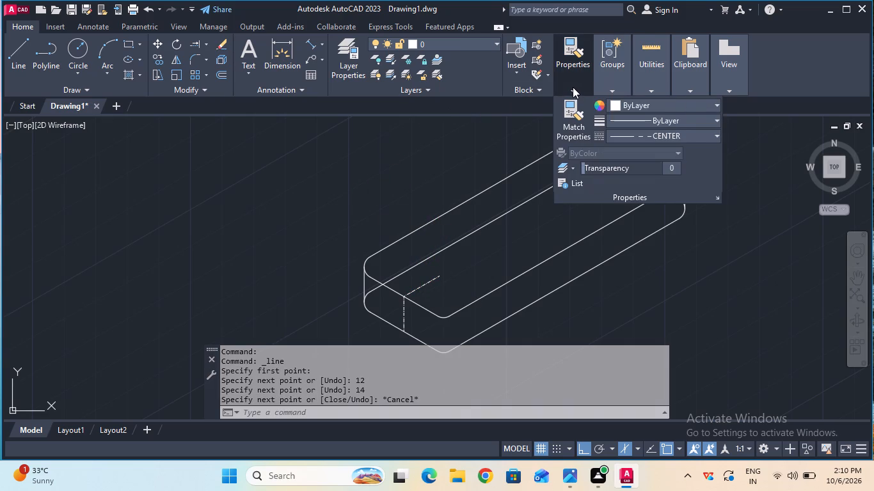
# Set the current linetype to ByBlock.
pyautogui.click(623, 137)
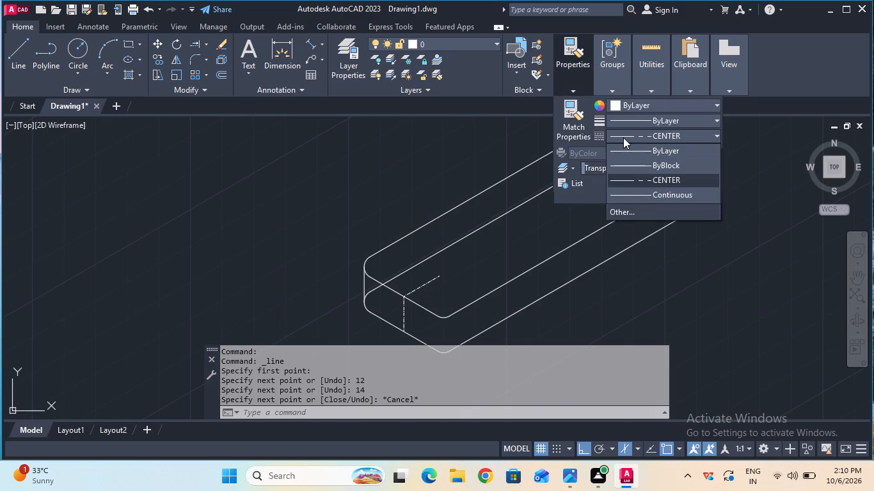
pyautogui.click(635, 164)
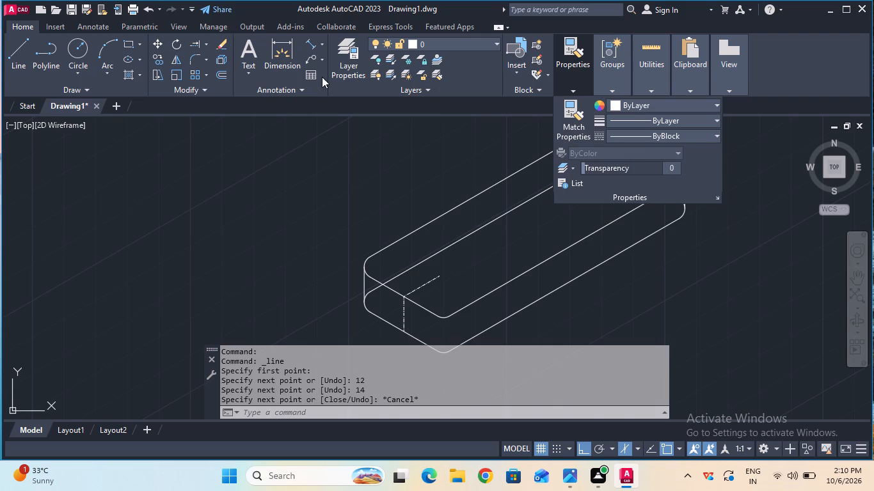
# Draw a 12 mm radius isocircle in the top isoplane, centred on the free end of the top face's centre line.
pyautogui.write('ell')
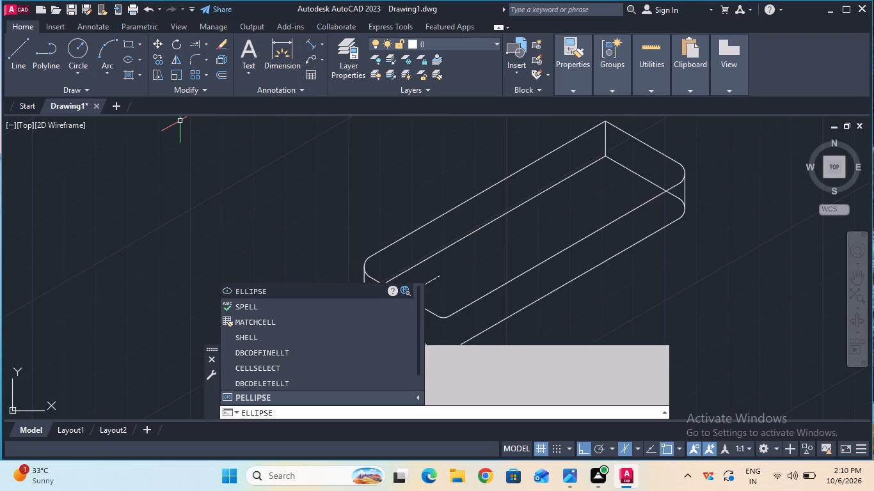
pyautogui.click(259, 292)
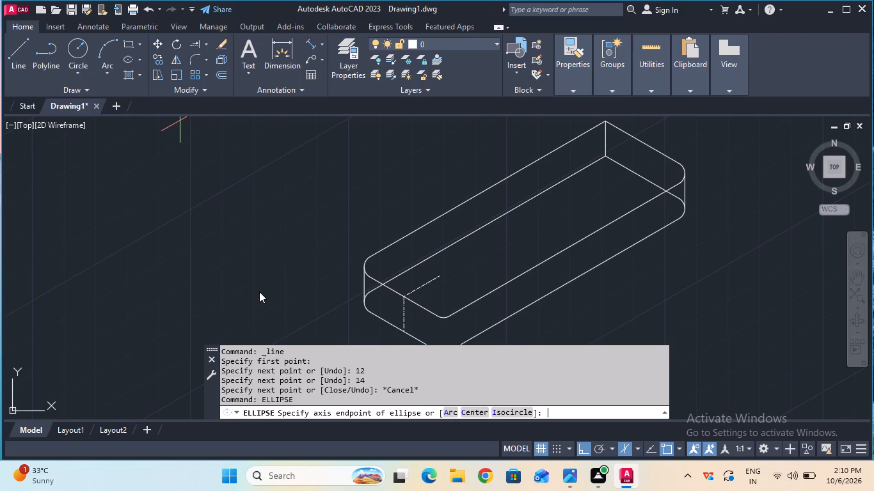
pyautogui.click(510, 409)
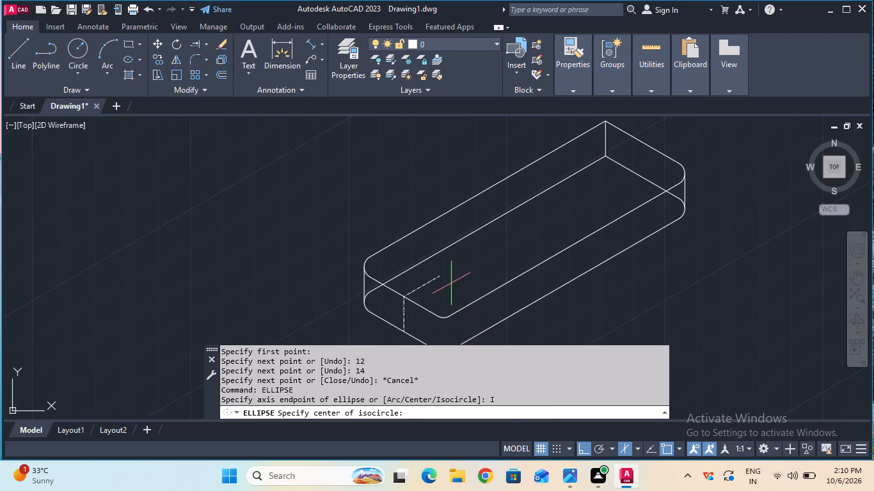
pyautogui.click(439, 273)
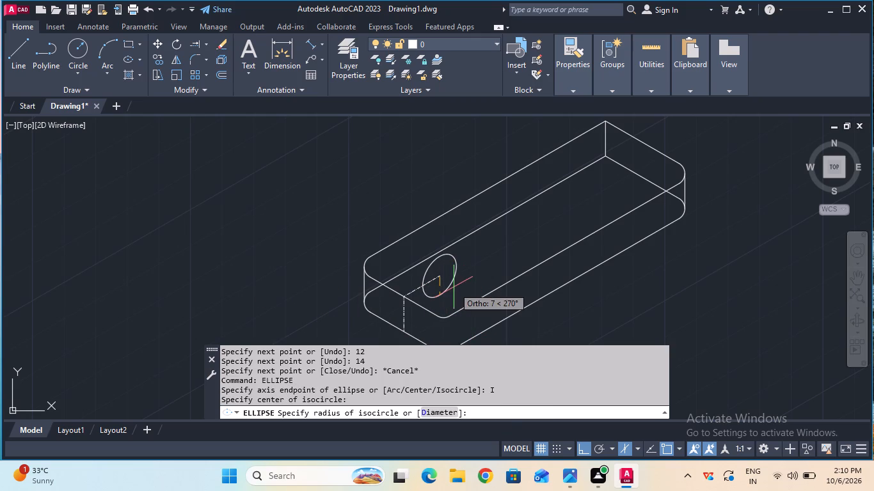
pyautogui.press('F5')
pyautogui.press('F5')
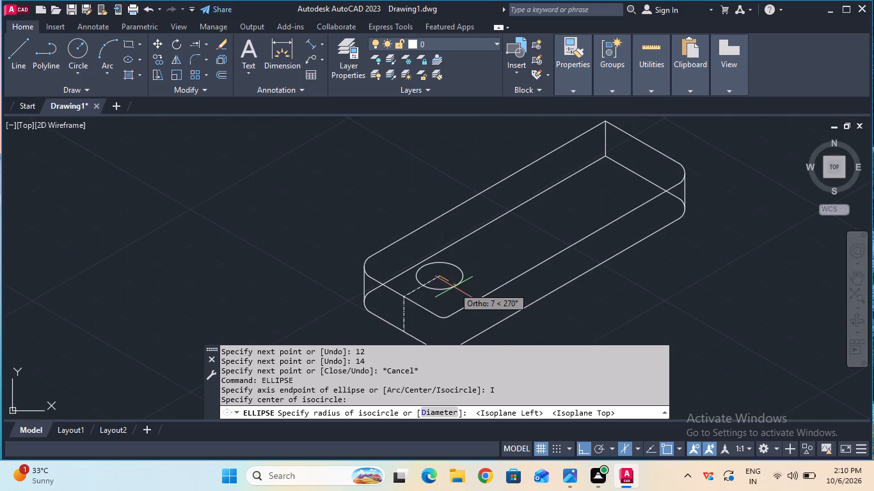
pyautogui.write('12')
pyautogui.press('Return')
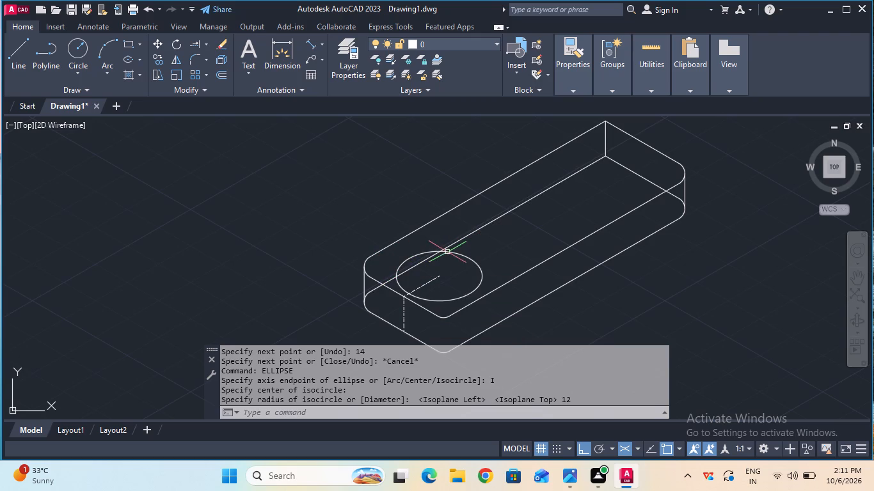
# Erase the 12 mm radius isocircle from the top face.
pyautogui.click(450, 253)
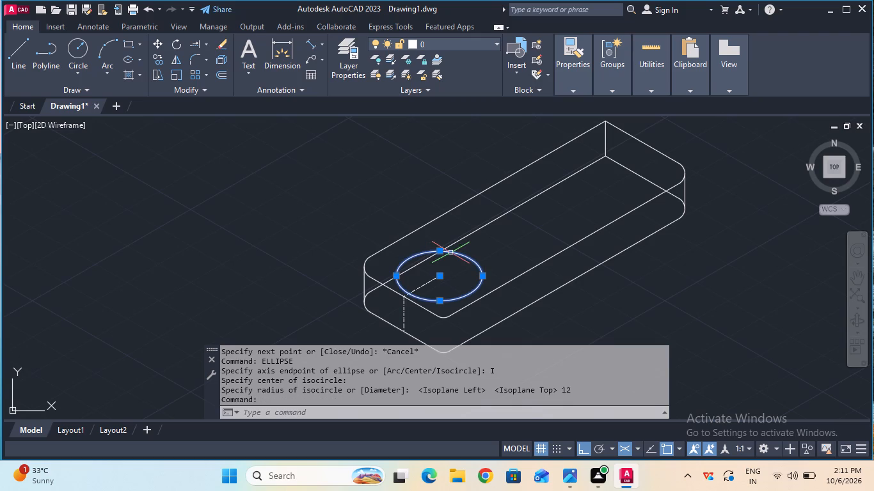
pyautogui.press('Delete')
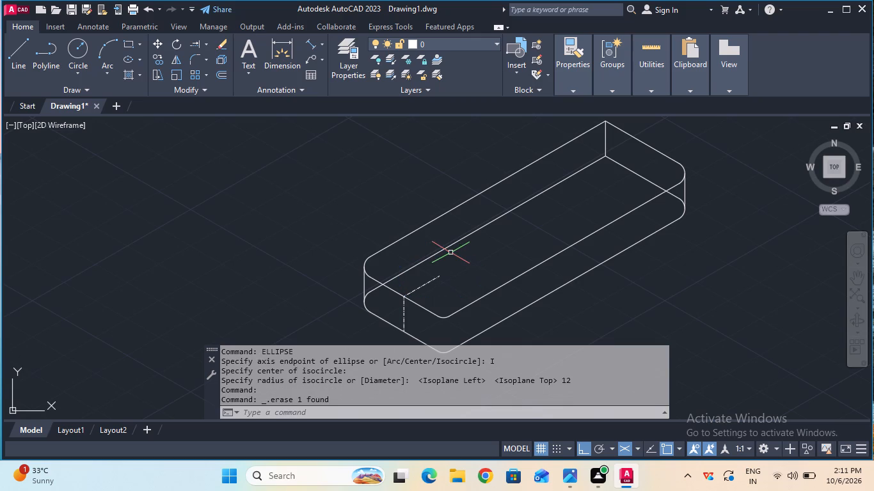
# Draw a 6 mm radius isocircle in the top isoplane, centred on the free end of the top face's centre line.
pyautogui.write('ell')
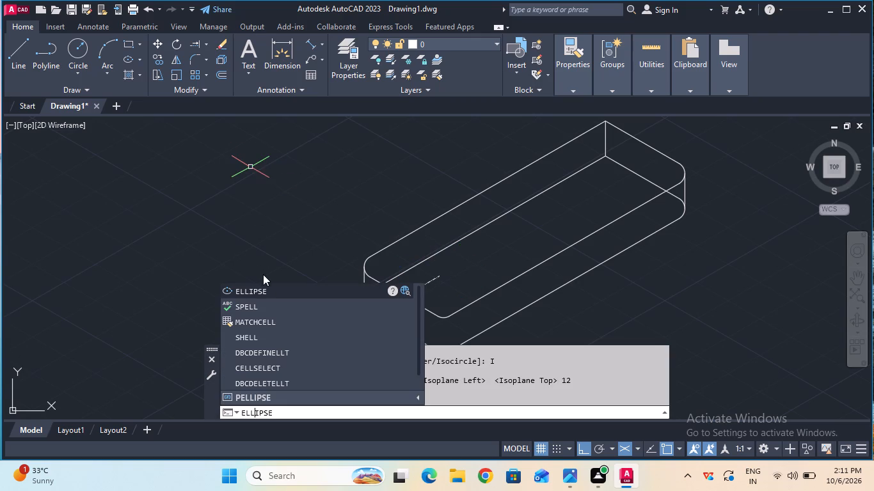
pyautogui.click(268, 286)
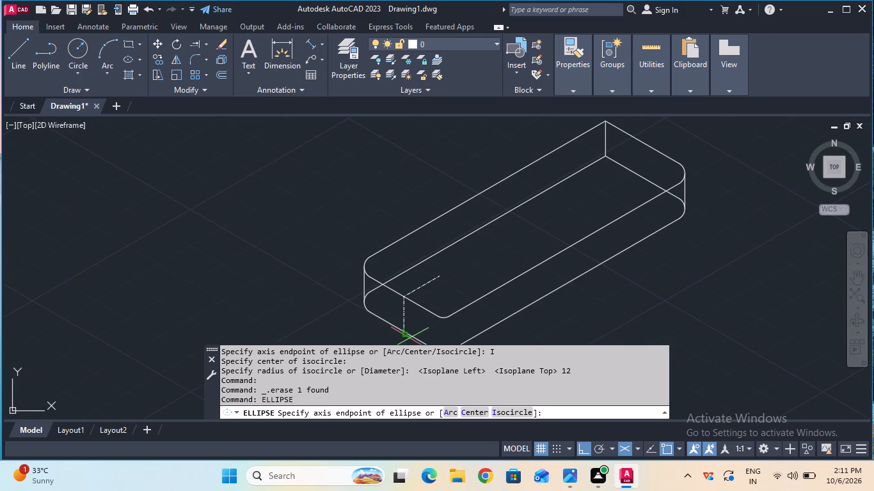
pyautogui.click(504, 411)
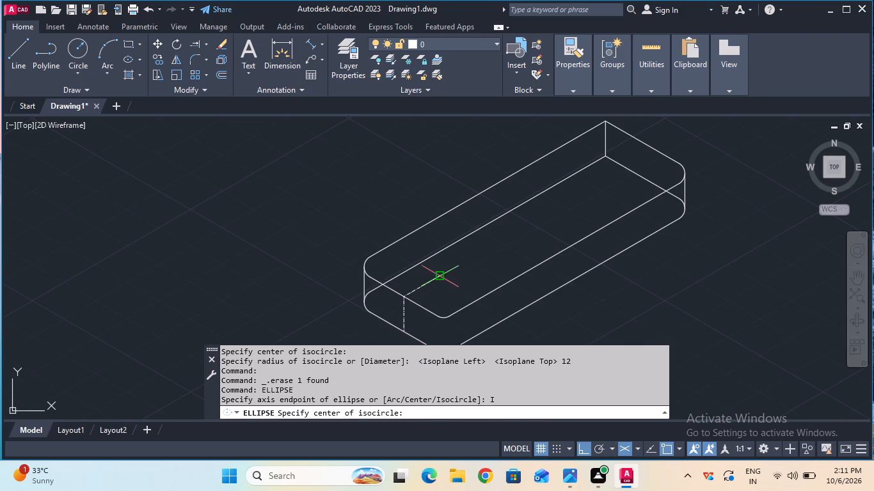
pyautogui.click(441, 279)
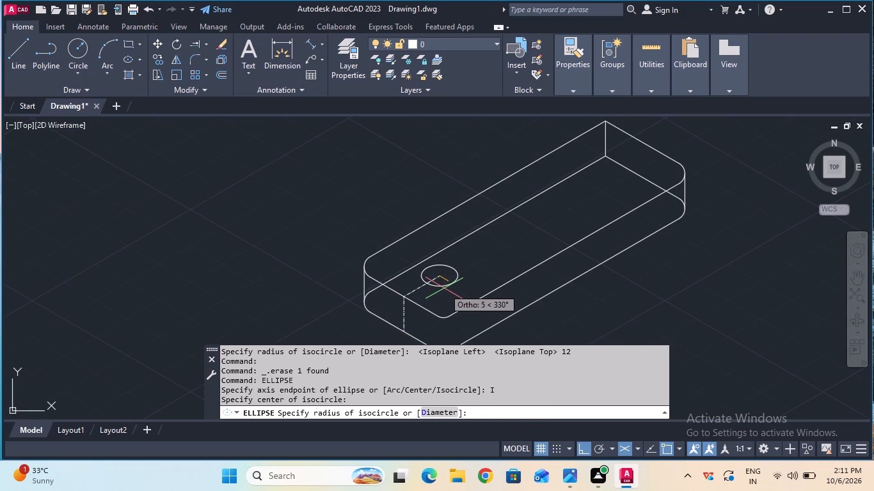
pyautogui.press('6')
pyautogui.press('Return')
pyautogui.press('Escape')
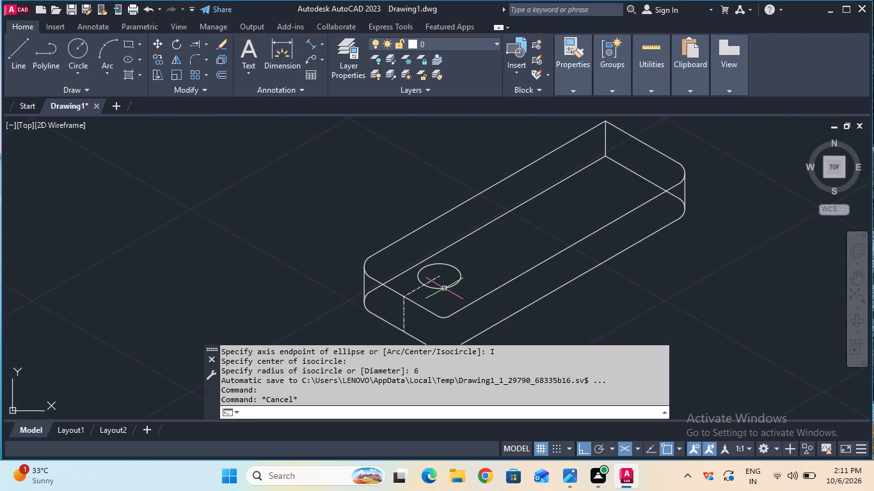
# Extend the top face's lengthwise centre line through the circle to its far side.
pyautogui.click(199, 47)
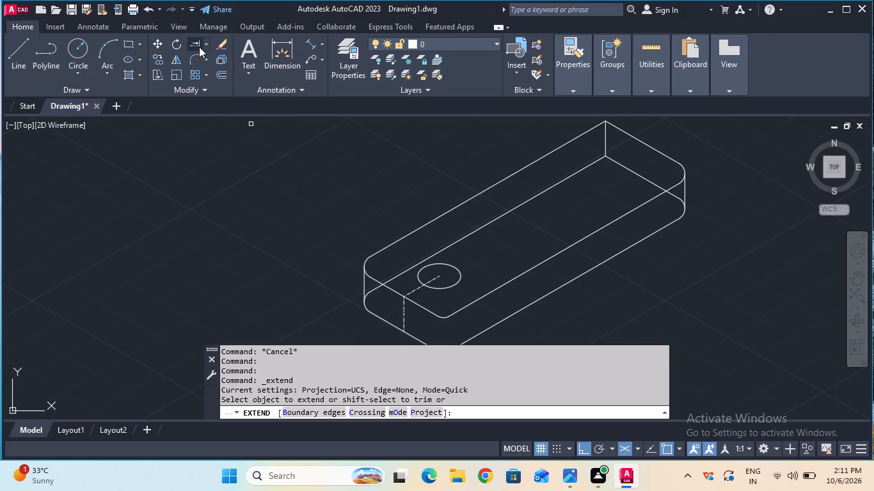
pyautogui.click(433, 281)
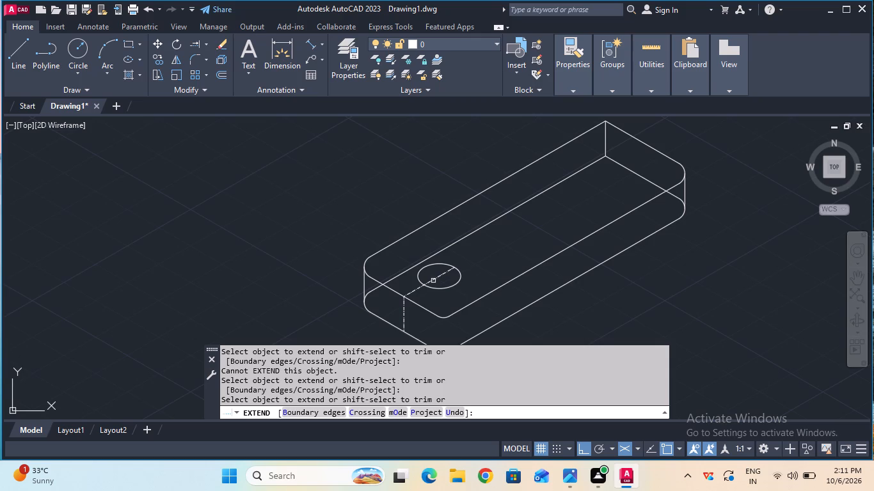
pyautogui.press('Escape')
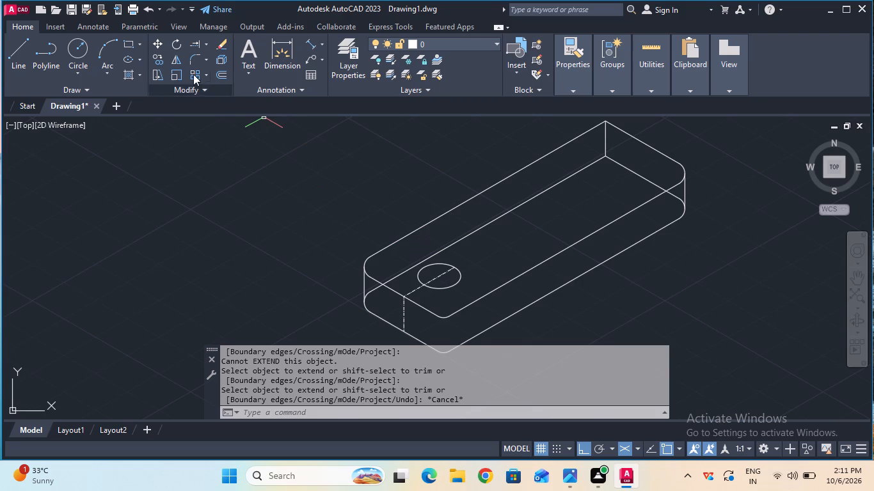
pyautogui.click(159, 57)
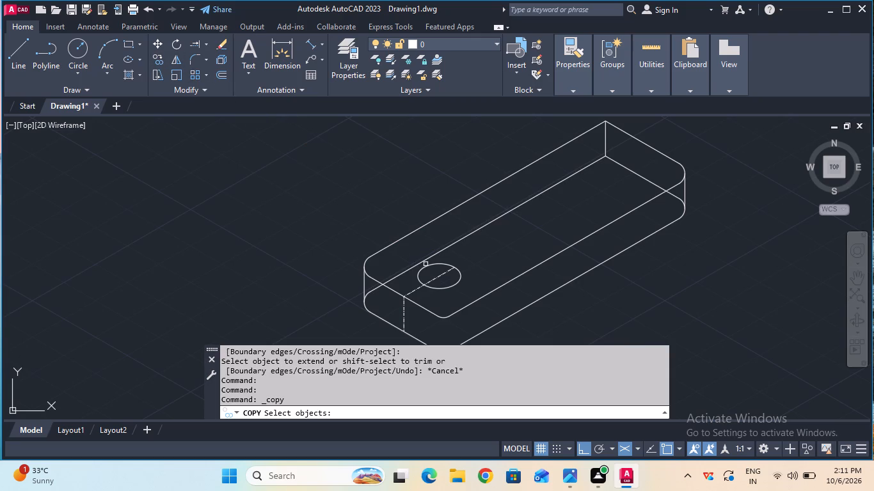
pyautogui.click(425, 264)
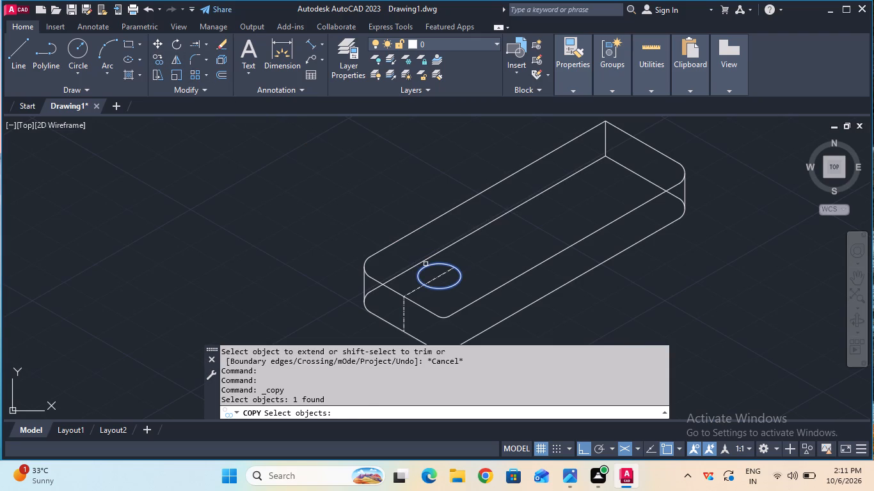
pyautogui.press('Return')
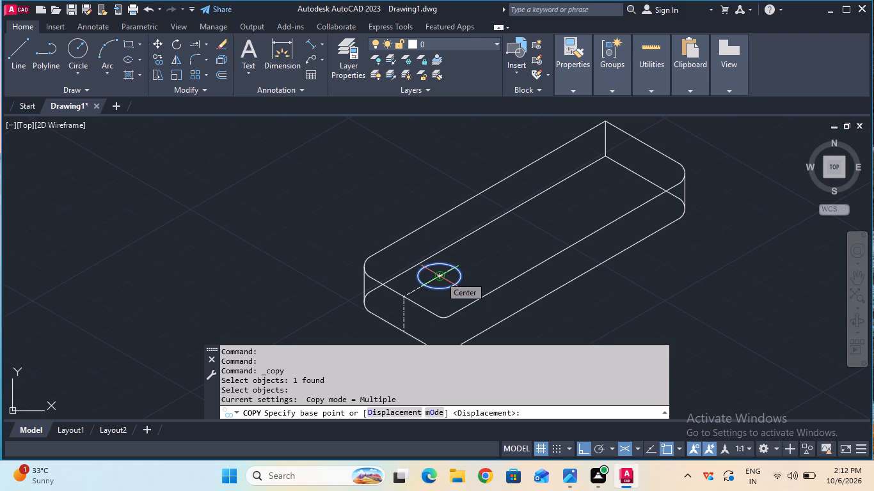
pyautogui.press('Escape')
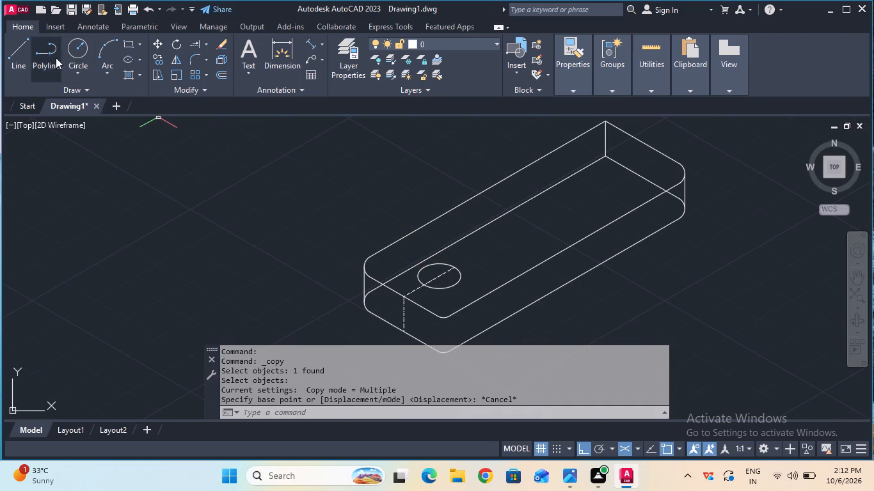
# In CENTER linetype, draw an 18 mm line from the circle's centre across the top face's width toward the long back edge.
pyautogui.click(24, 55)
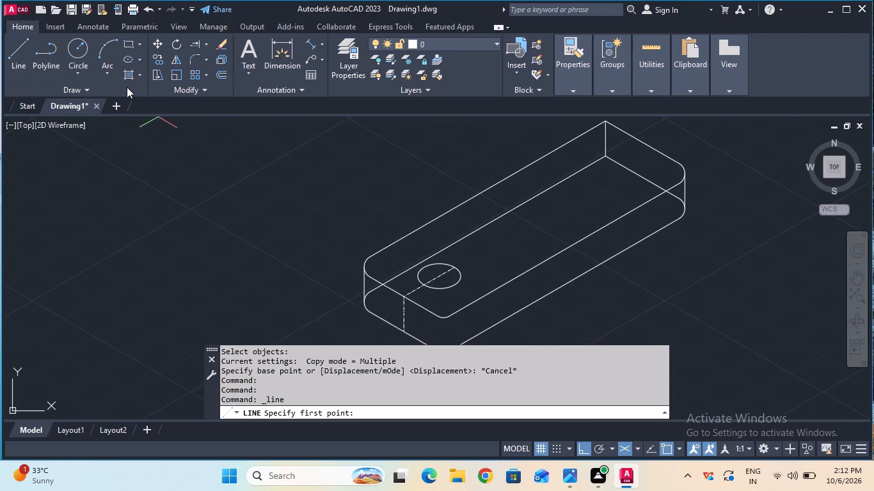
pyautogui.press('Escape')
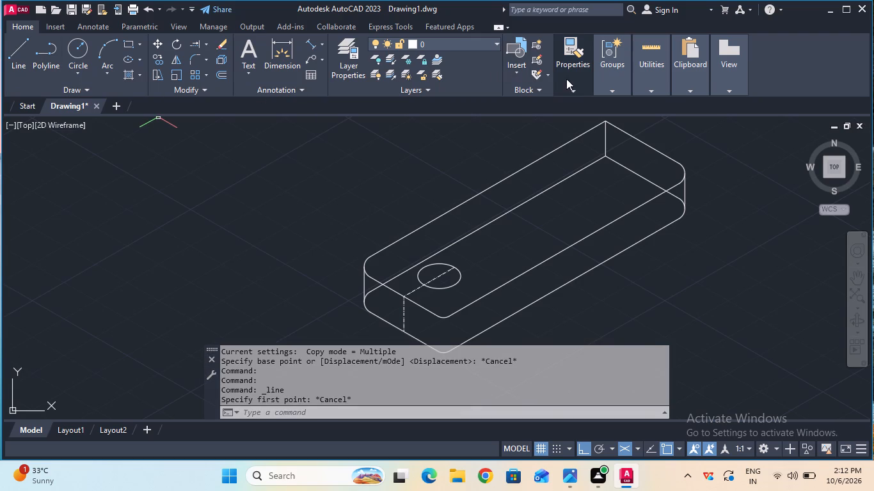
pyautogui.click(578, 84)
pyautogui.click(640, 137)
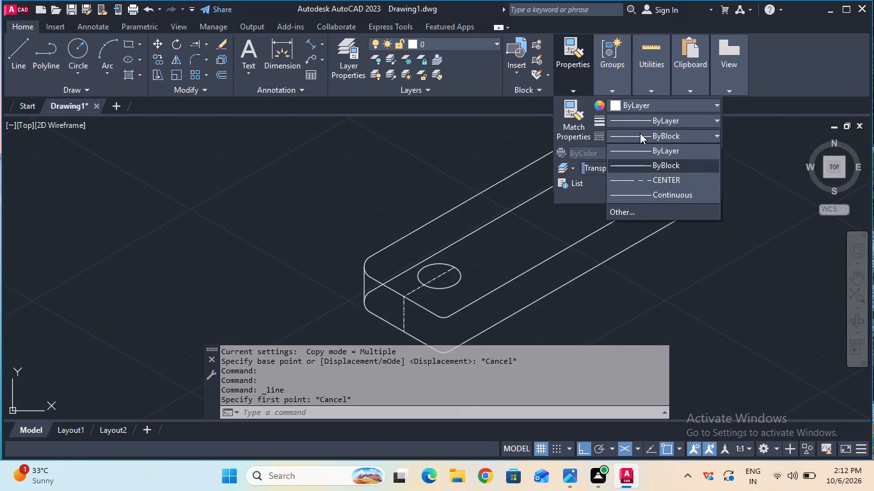
pyautogui.click(651, 178)
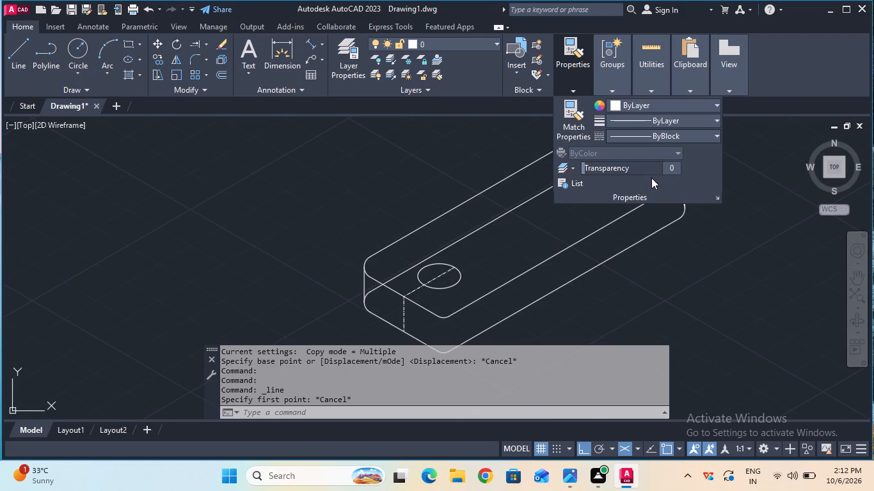
pyautogui.doubleClick(28, 52)
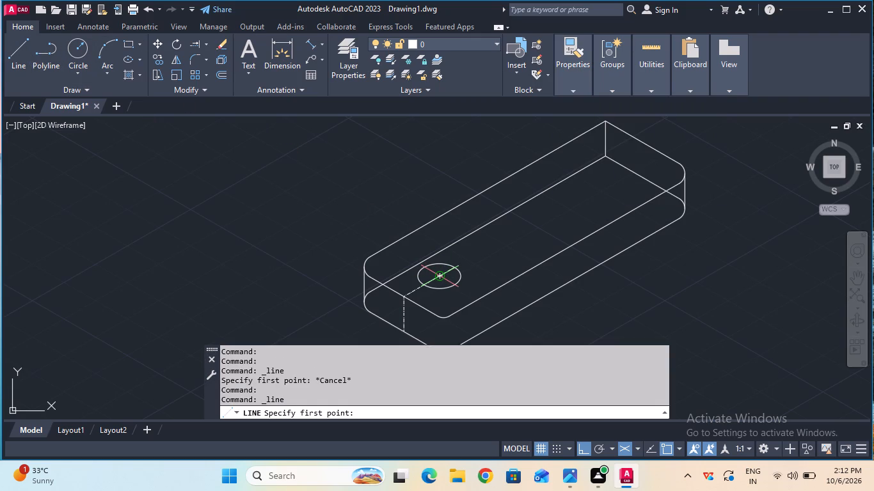
pyautogui.click(438, 272)
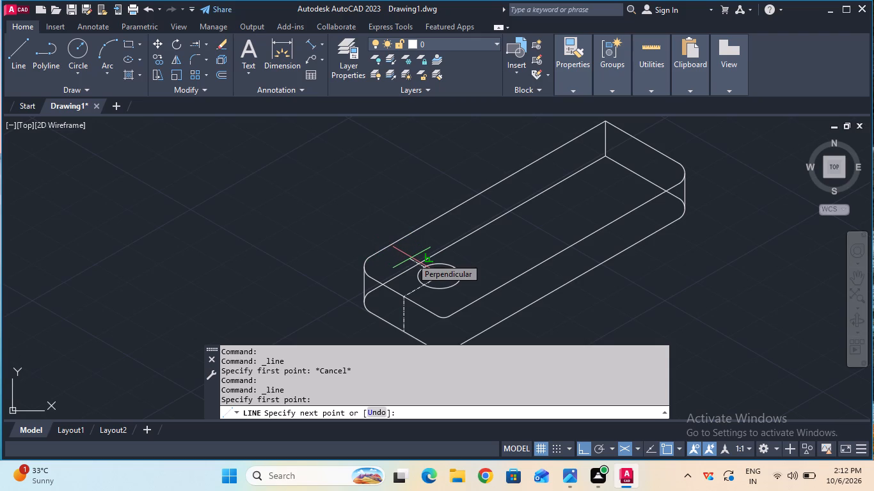
pyautogui.press('1')
pyautogui.press('8')
pyautogui.press('Return')
pyautogui.press('Escape')
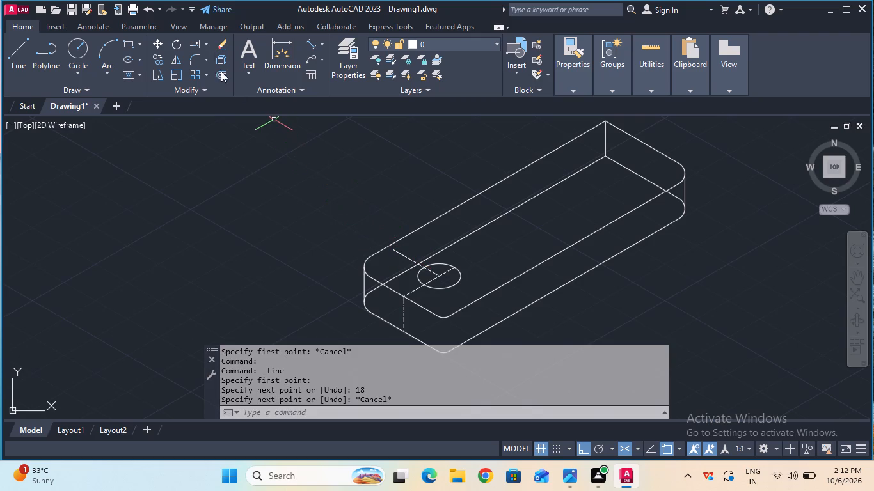
# Extend the crosswise centre line to the top face's long back edge.
pyautogui.click(191, 37)
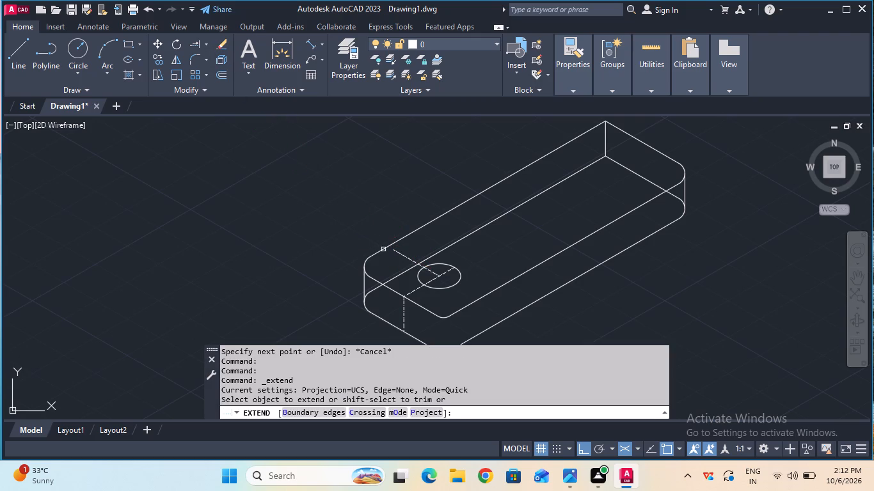
pyautogui.click(395, 252)
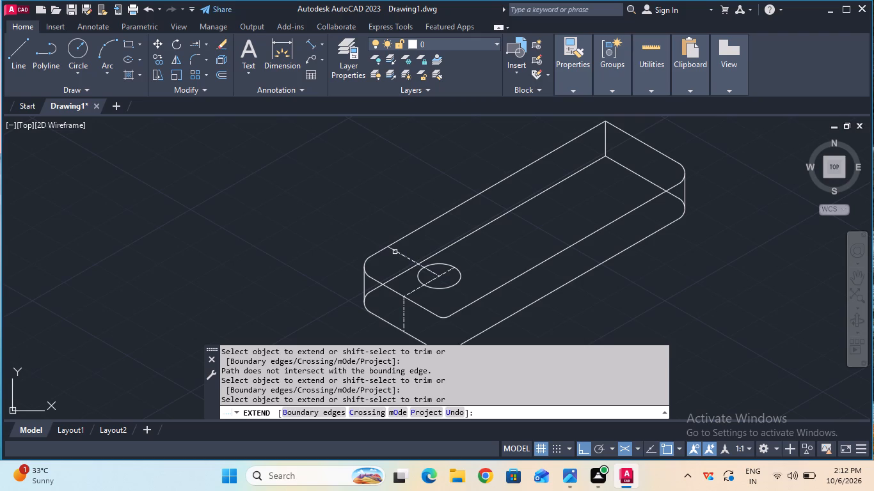
pyautogui.press('Escape')
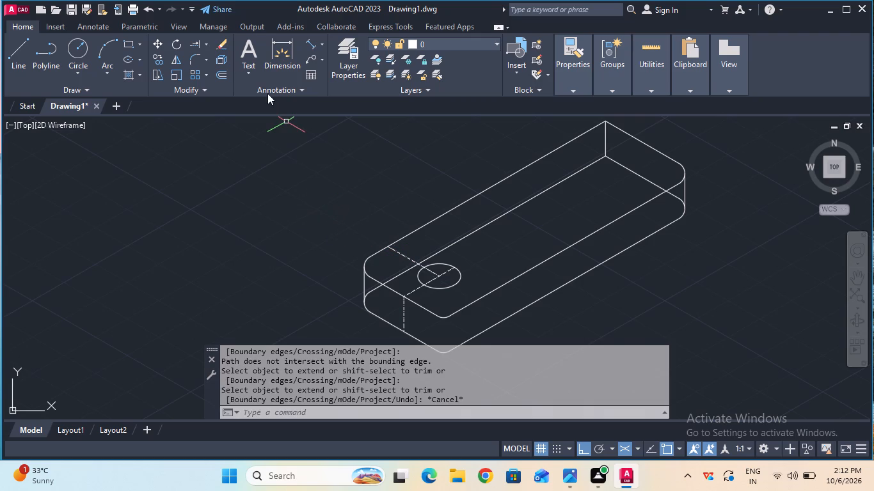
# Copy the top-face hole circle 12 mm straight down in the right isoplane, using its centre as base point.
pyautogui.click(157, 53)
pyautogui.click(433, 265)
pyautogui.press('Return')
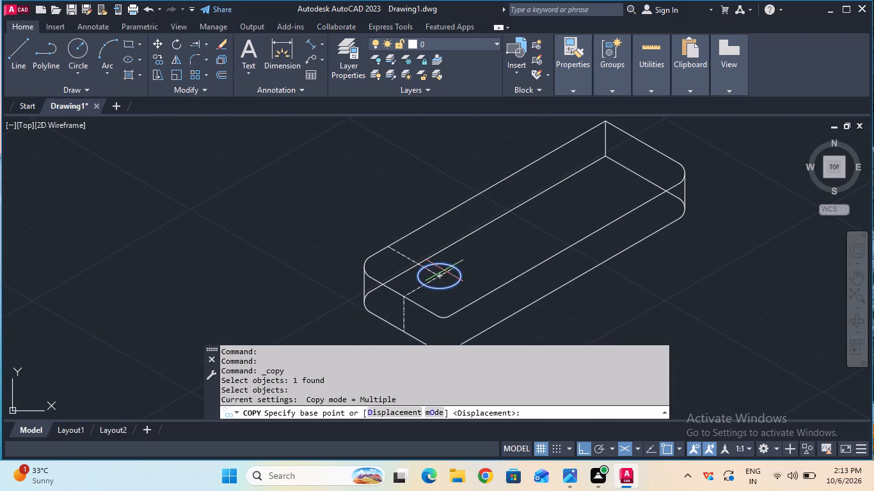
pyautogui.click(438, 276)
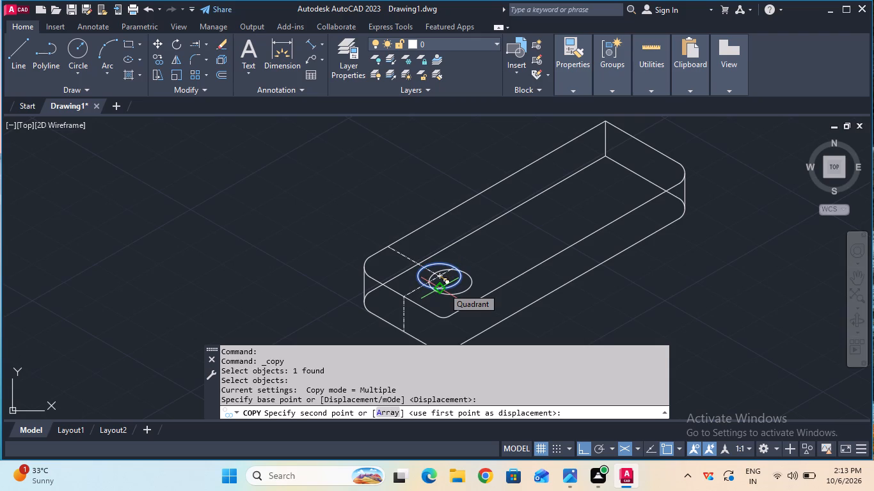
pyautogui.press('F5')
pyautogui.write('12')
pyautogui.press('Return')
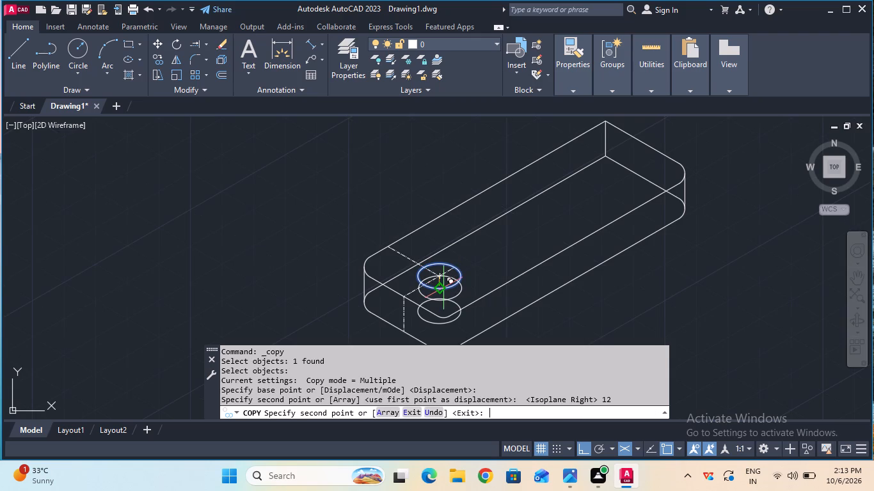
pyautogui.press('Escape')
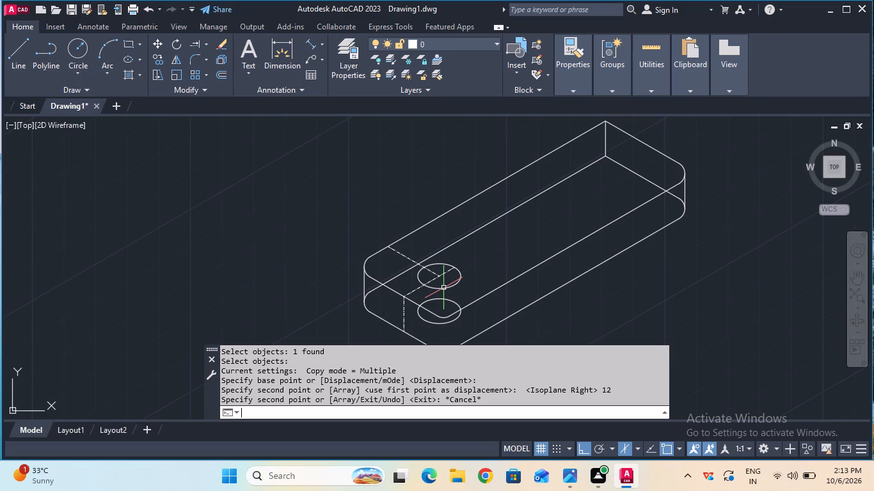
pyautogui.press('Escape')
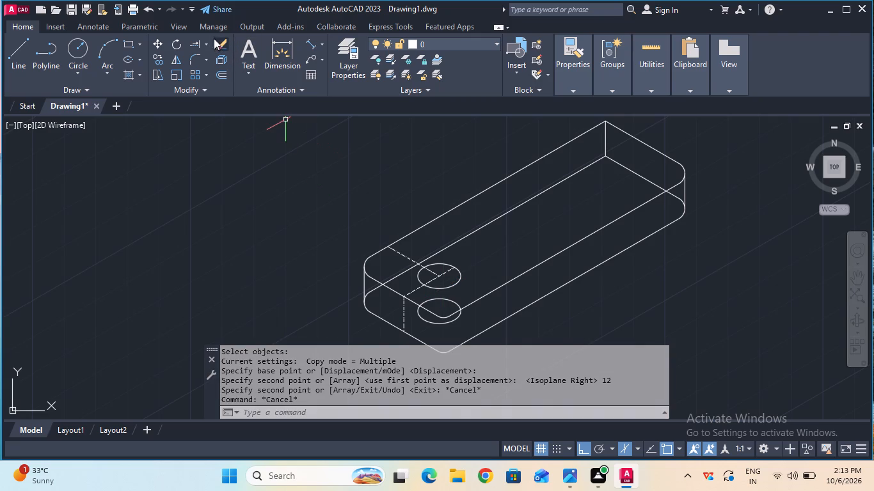
# Check the block's thickness with a trial aligned dimension along the vertical edge at its rounded near end, without placing it.
pyautogui.click(307, 42)
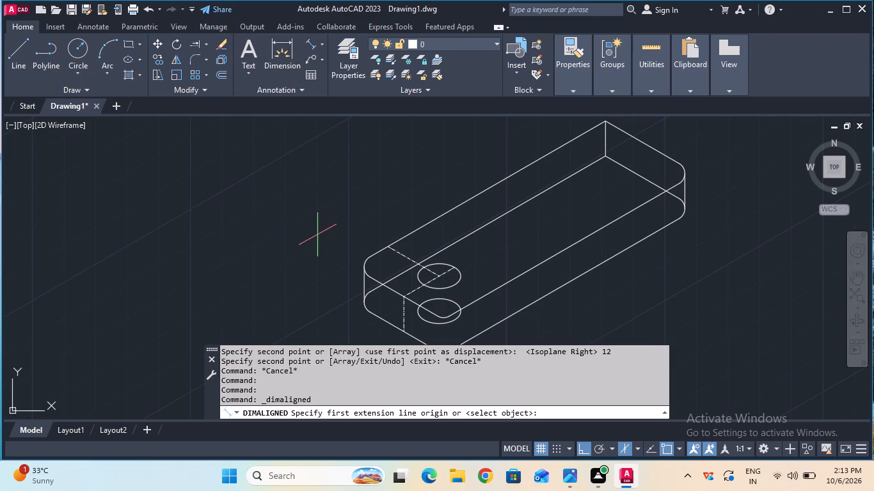
pyautogui.click(365, 270)
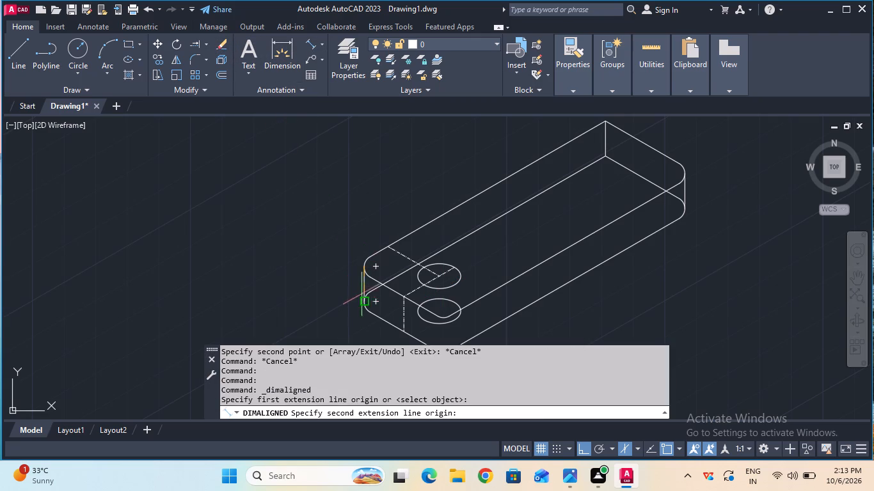
pyautogui.click(364, 302)
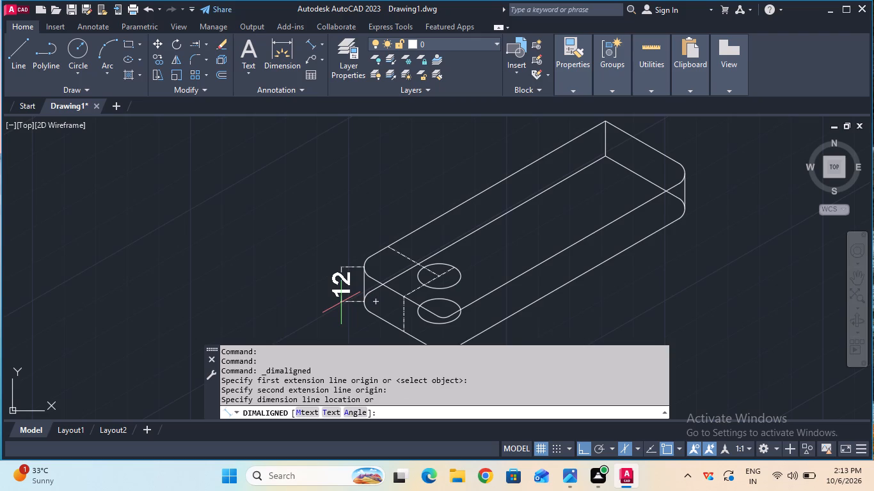
pyautogui.press('Escape')
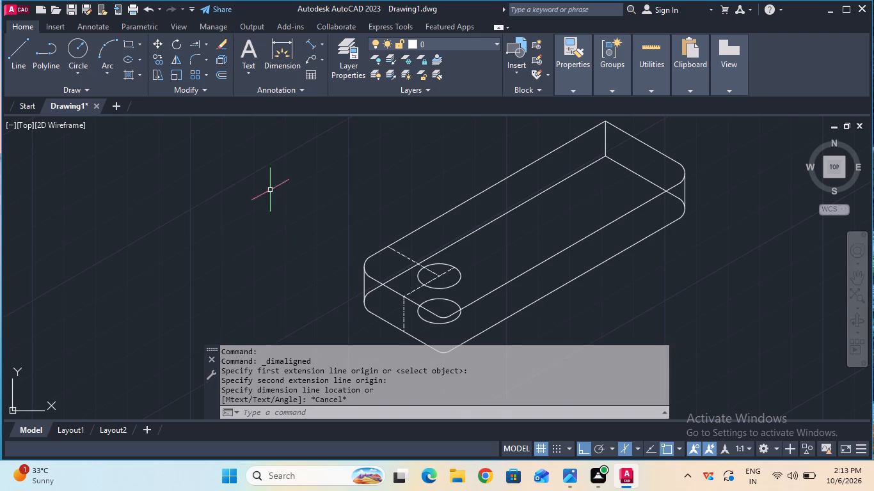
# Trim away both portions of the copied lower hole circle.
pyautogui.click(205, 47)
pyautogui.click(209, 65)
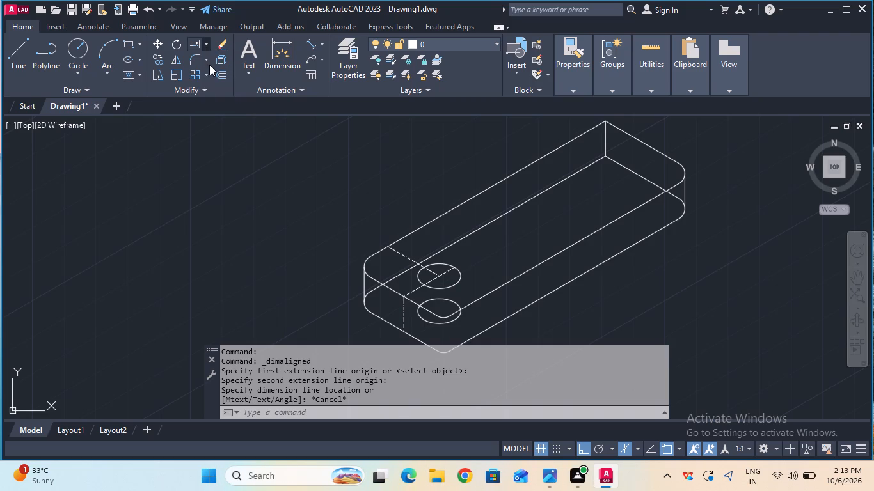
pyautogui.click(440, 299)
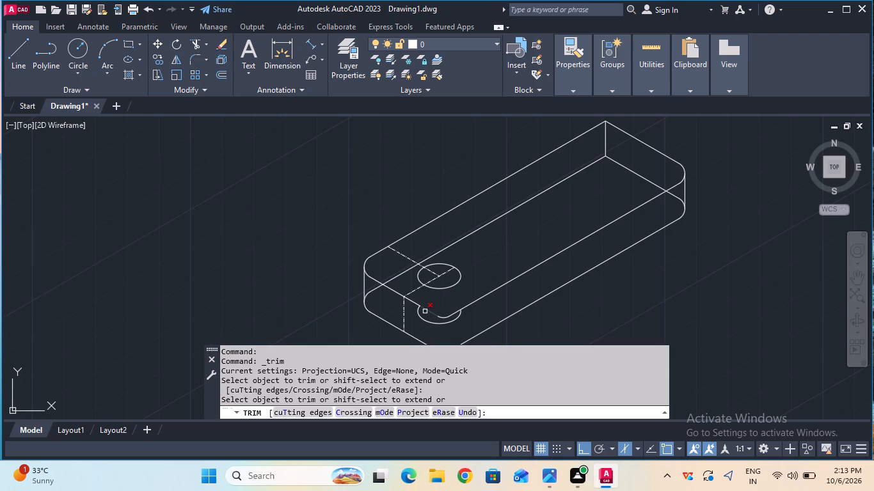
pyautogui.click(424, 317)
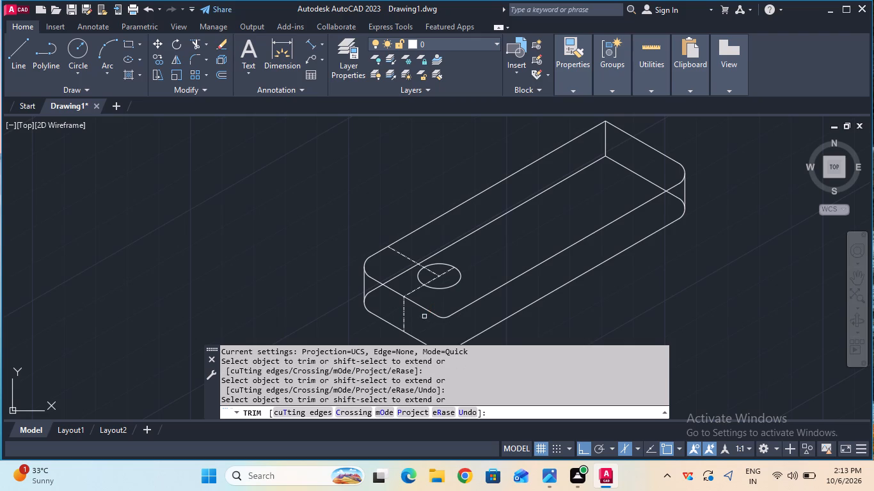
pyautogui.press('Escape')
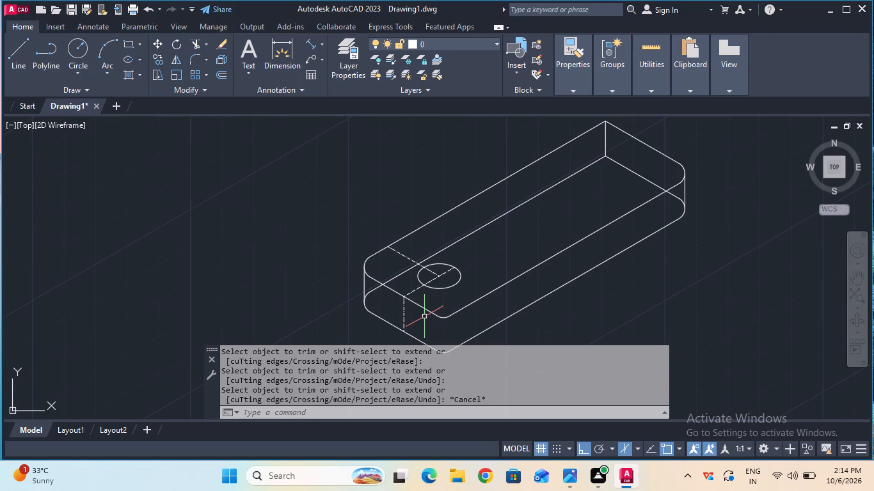
# Place a 16 mm aligned dimension along the top face's long back edge, starting at the crosswise centre line's end.
pyautogui.keyDown('ctrl'); pyautogui.scroll(2, 424, 316); pyautogui.keyUp('ctrl')
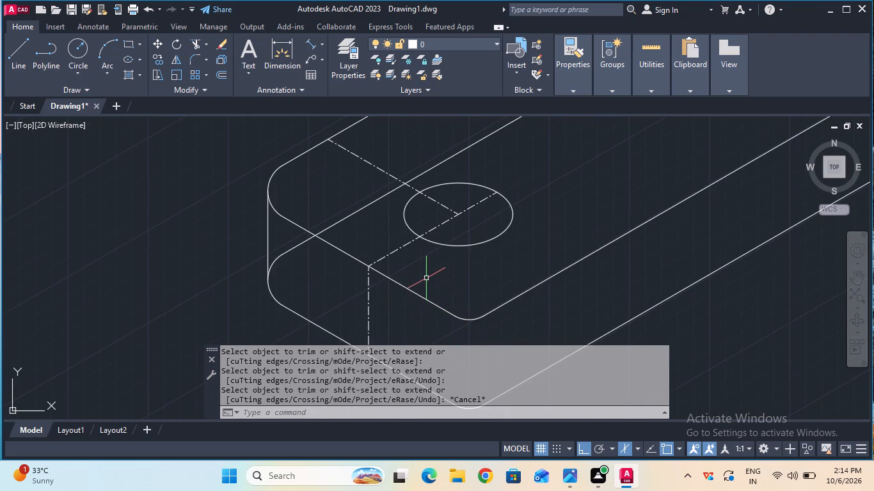
pyautogui.keyDown('ctrl'); pyautogui.scroll(-2, 426, 278); pyautogui.keyUp('ctrl')
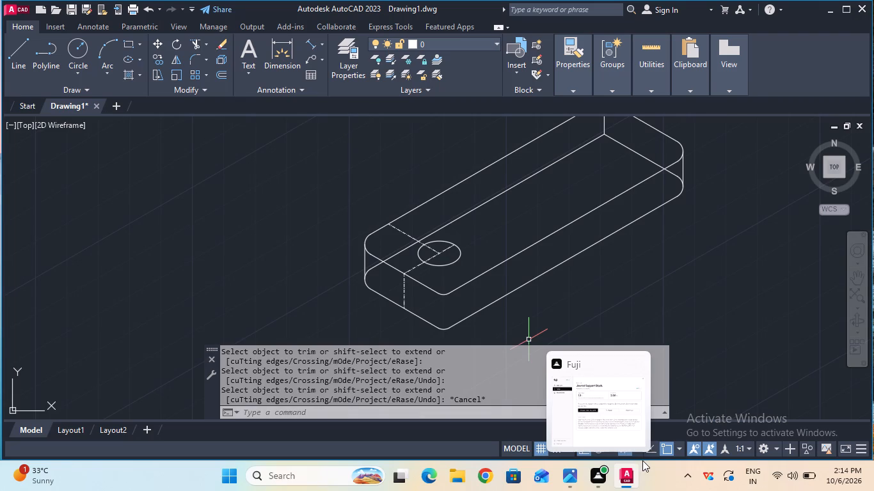
pyautogui.moveTo(543, 286); pyautogui.dragTo(550, 300)
pyautogui.click(859, 272)
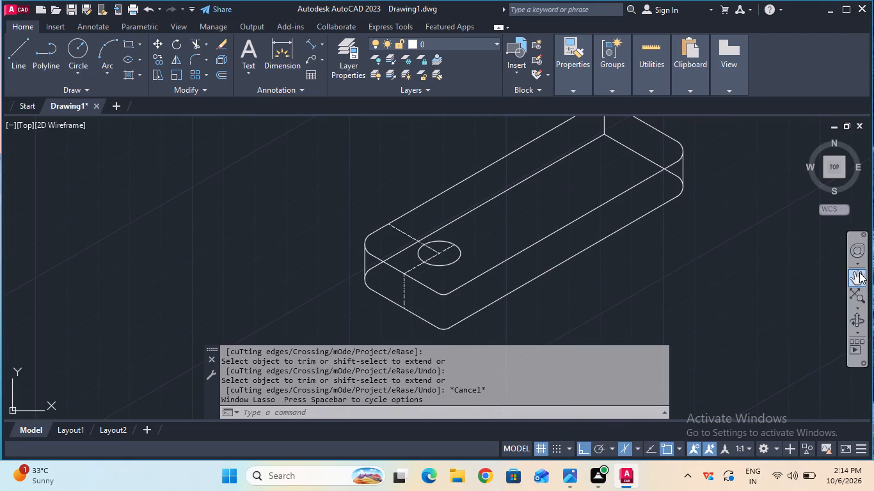
pyautogui.moveTo(722, 228); pyautogui.dragTo(722, 273)
pyautogui.press('Escape')
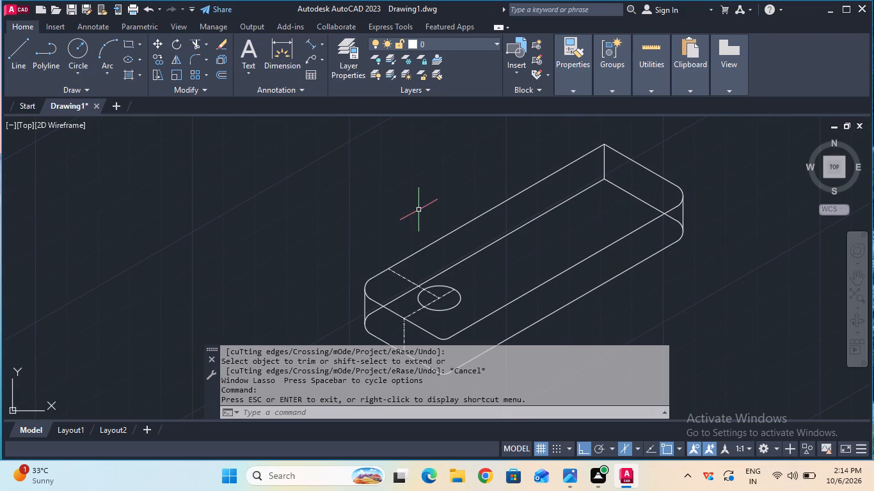
pyautogui.click(312, 44)
pyautogui.click(388, 267)
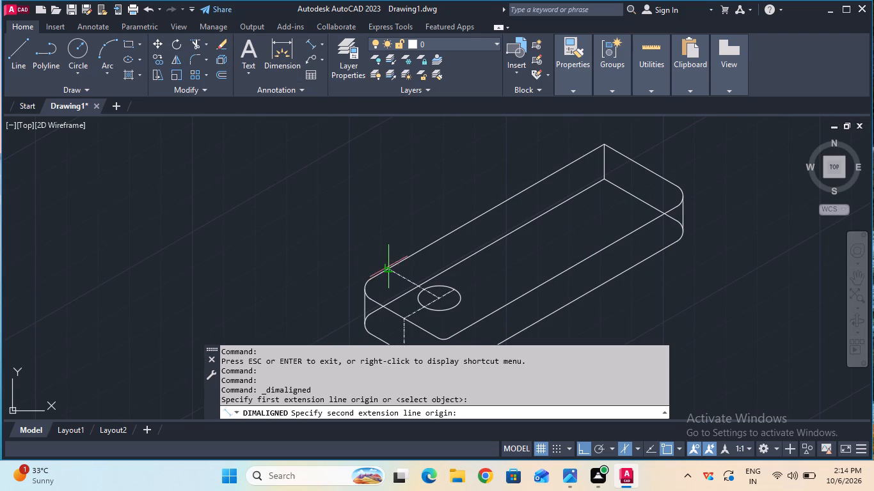
pyautogui.write('16')
pyautogui.press('Return')
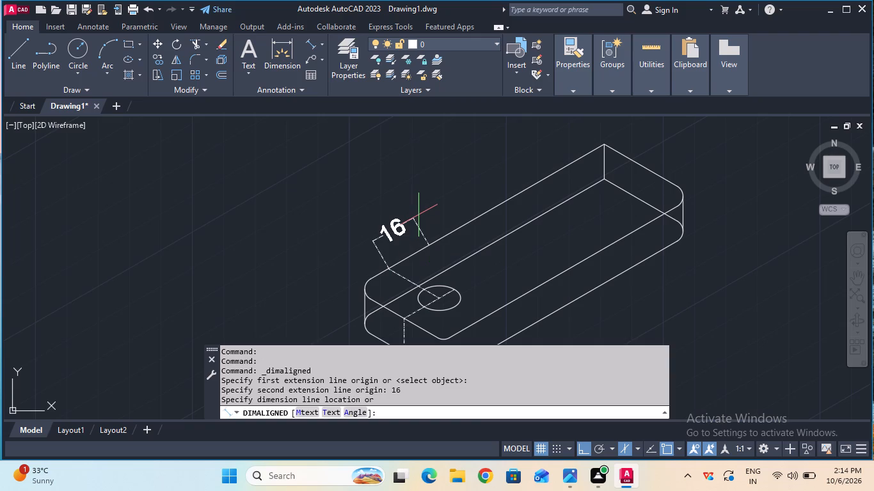
pyautogui.click(418, 214)
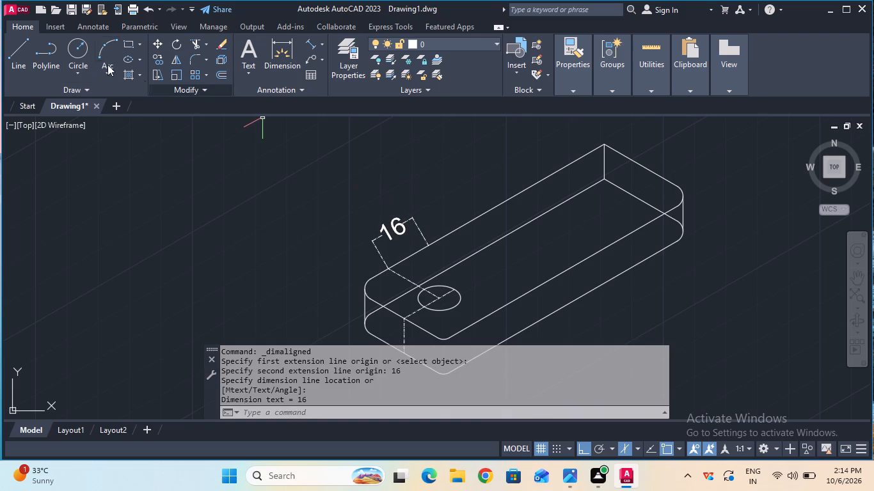
# Trim away the bottom face's hidden long back edge and the hidden part of its near-end corner arc.
pyautogui.click(22, 44)
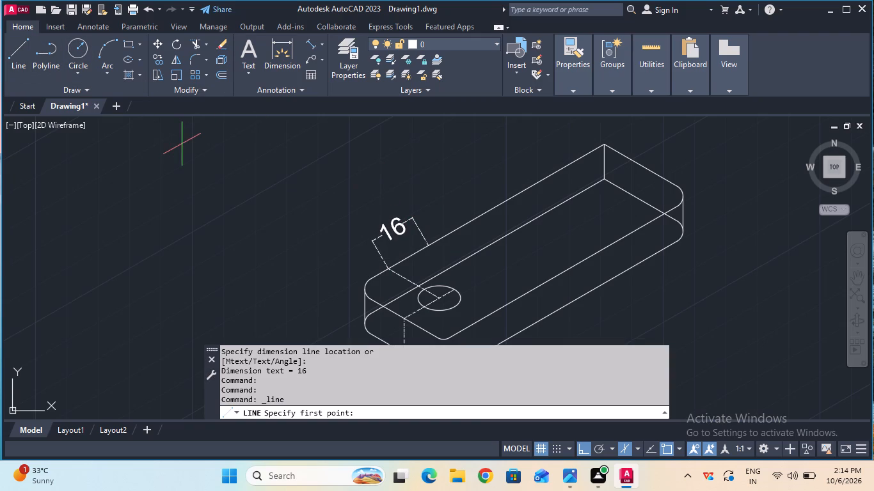
pyautogui.press('Escape')
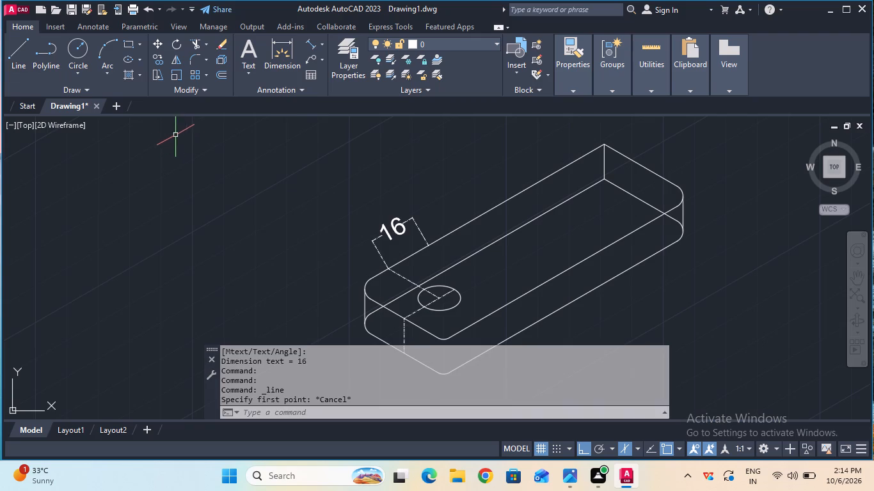
pyautogui.click(195, 43)
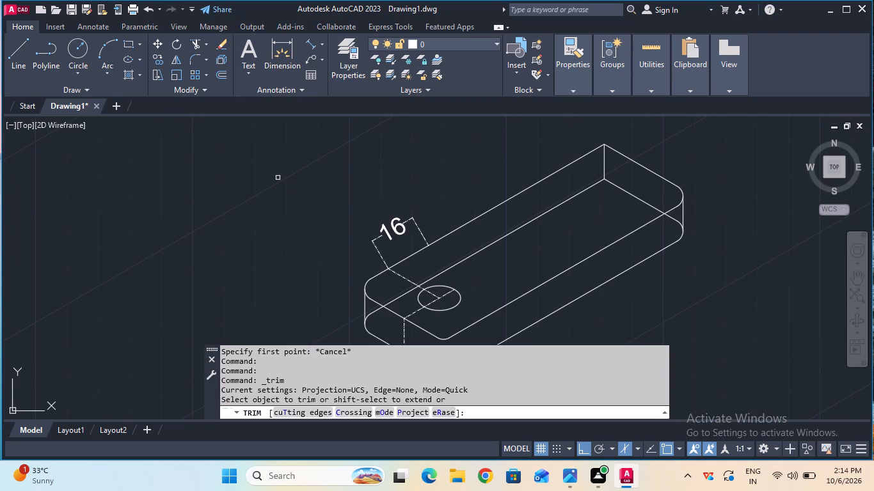
pyautogui.click(372, 311)
pyautogui.click(369, 313)
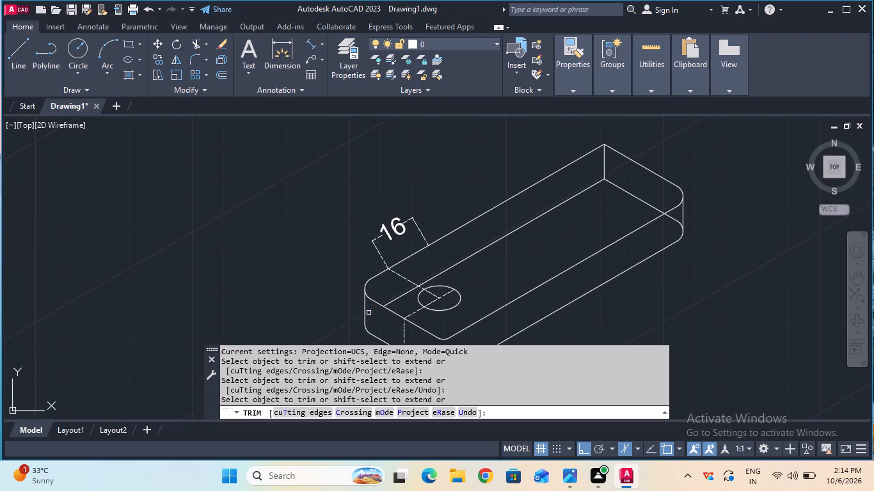
pyautogui.click(393, 304)
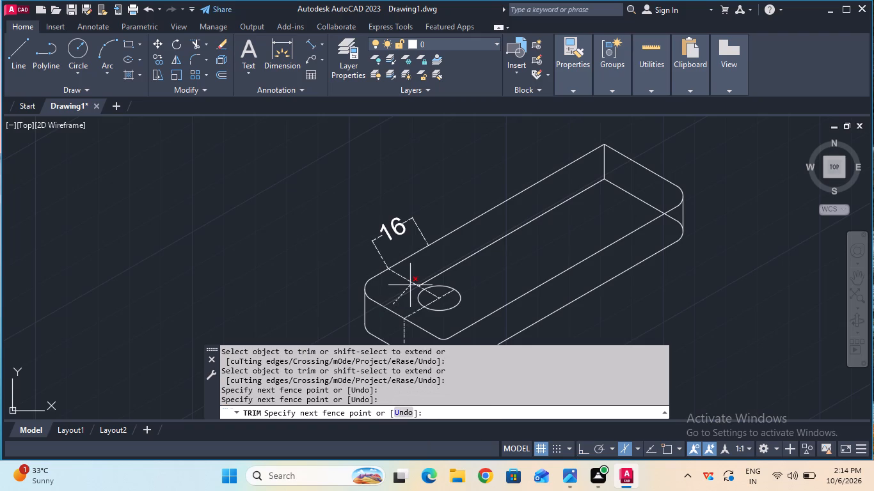
pyautogui.click(410, 285)
pyautogui.click(425, 283)
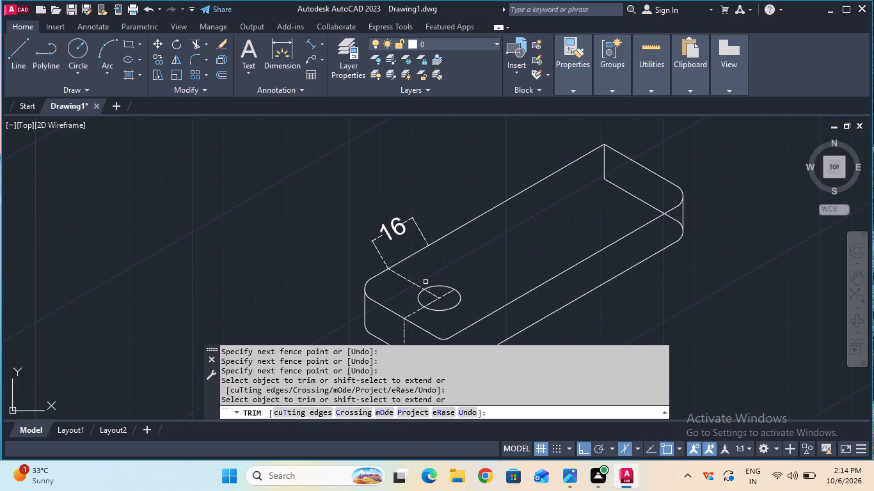
pyautogui.press('Escape')
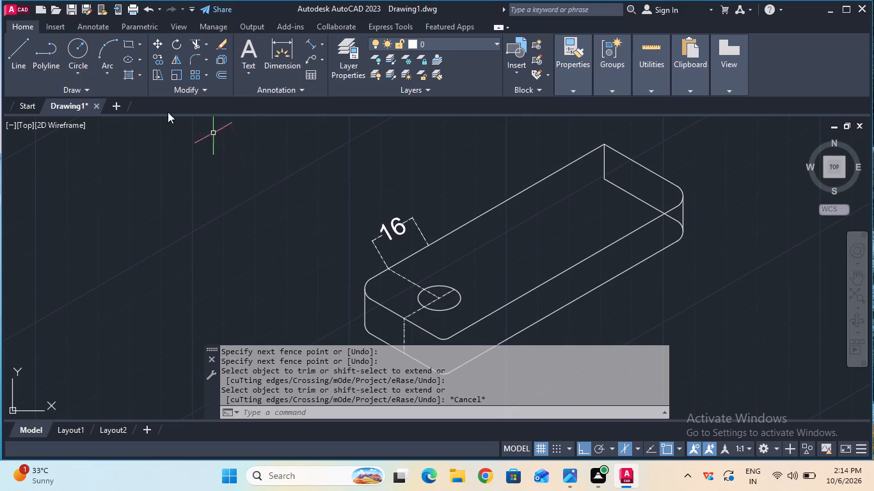
# With Ortho off, draw a line from the middle of the 16 mm dimension's far extension line to its end at the back edge.
pyautogui.click(29, 61)
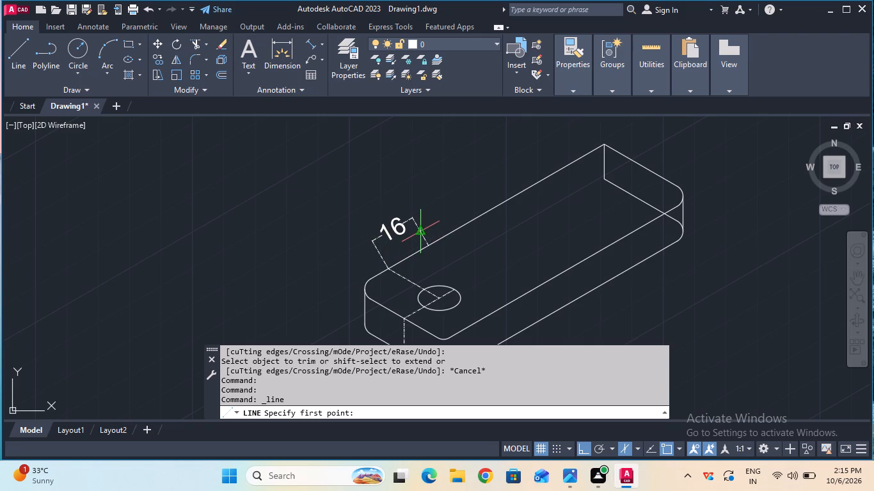
pyautogui.click(418, 231)
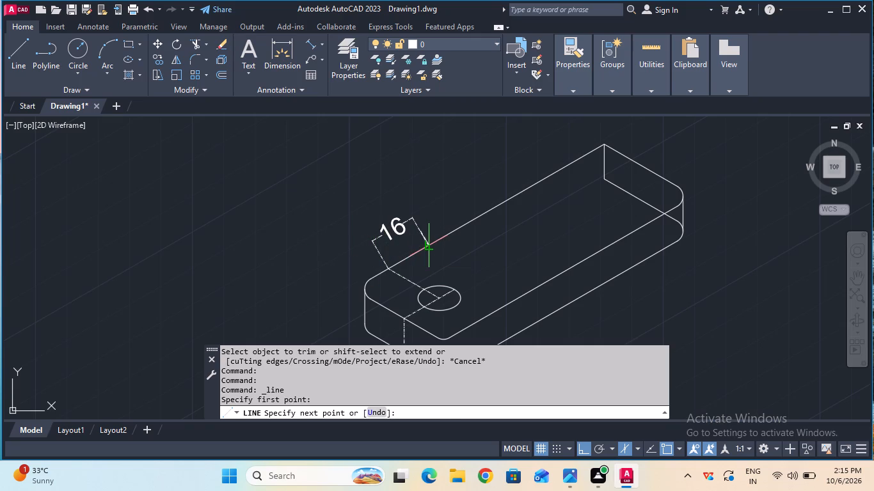
pyautogui.press('F8')
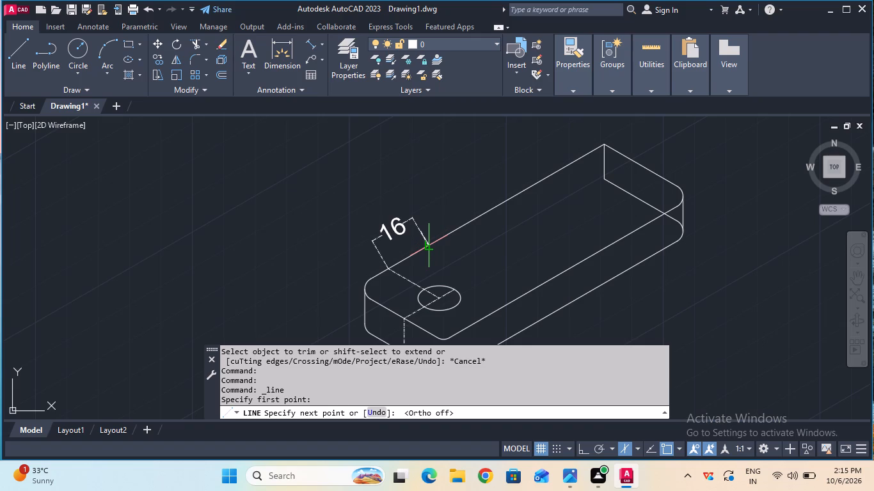
pyautogui.click(427, 247)
pyautogui.press('Escape')
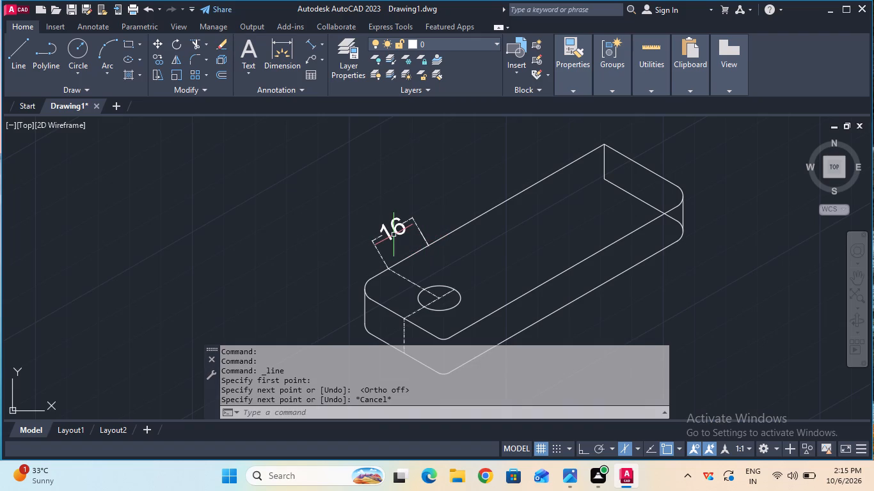
# Delete the 16 mm aligned dimension above the back edge.
pyautogui.click(393, 231)
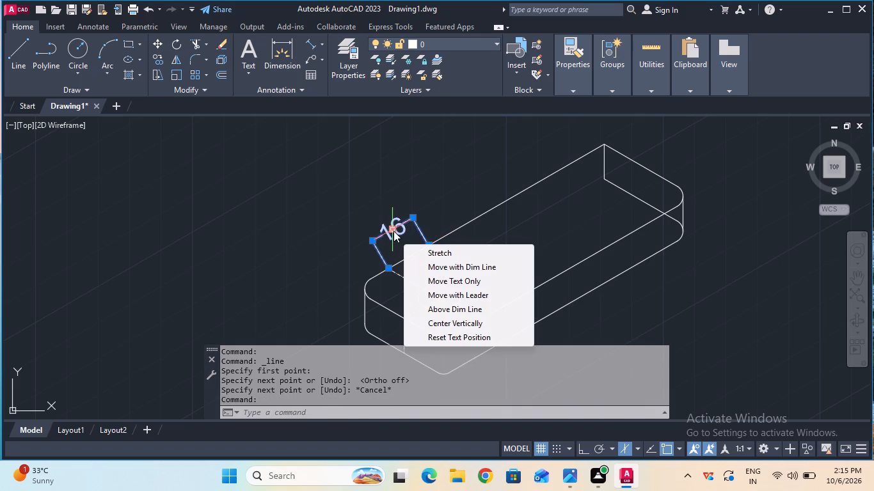
pyautogui.press('Delete')
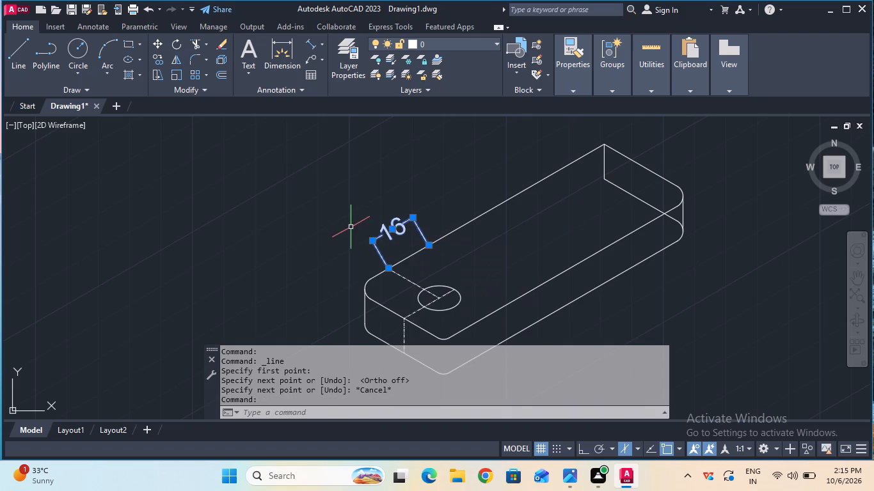
# Delete the selected 16 mm aligned dimension above the top face's long back edge.
pyautogui.press('Delete')
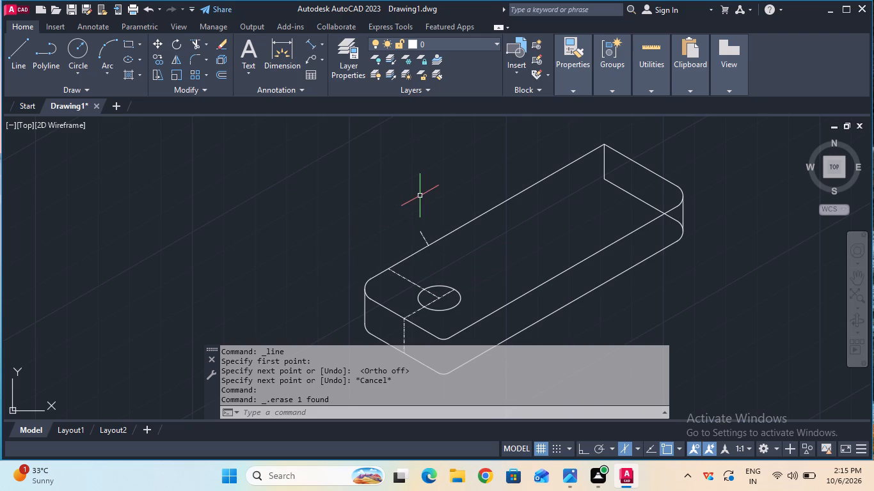
# With Ortho on and the left isoplane active, draw a 2 mm line inward across the top face from the marked back-edge point.
pyautogui.press('F8')
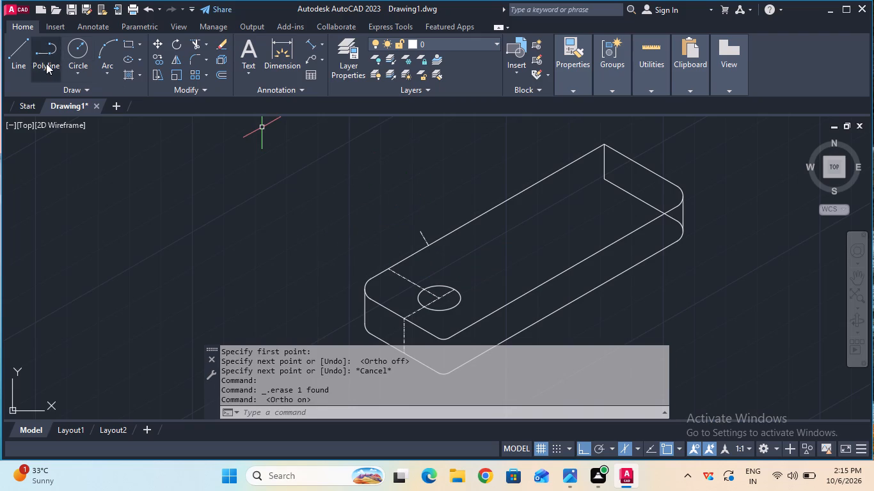
pyautogui.click(24, 59)
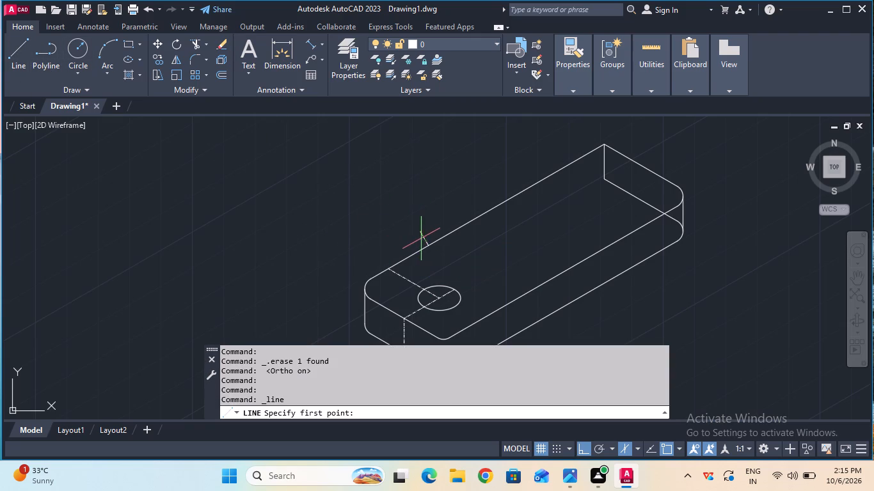
pyautogui.click(429, 245)
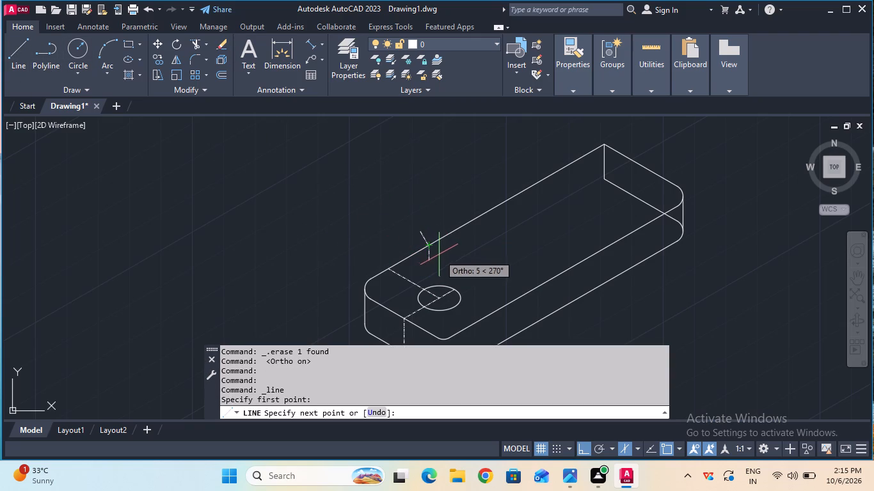
pyautogui.press('F5')
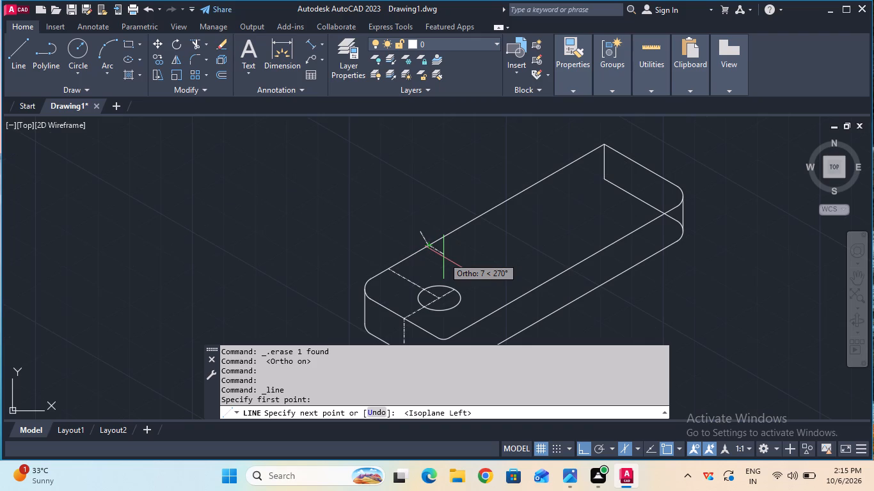
pyautogui.press('2')
pyautogui.press('Return')
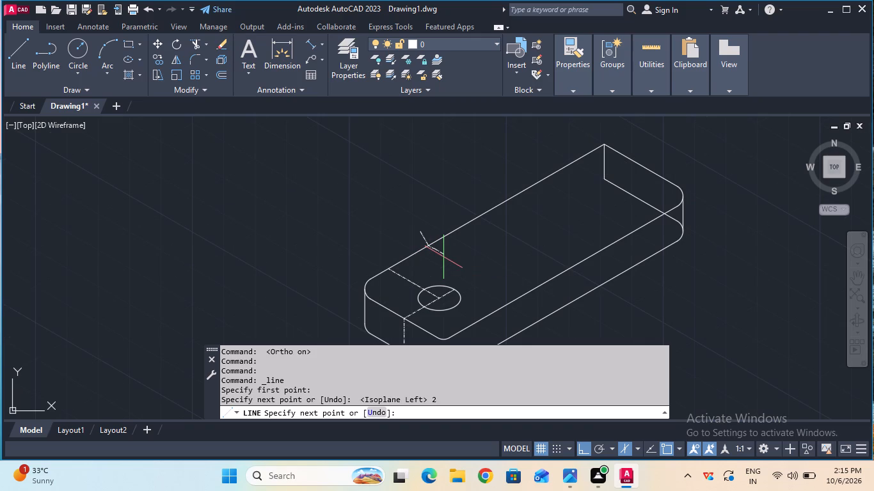
pyautogui.press('Escape')
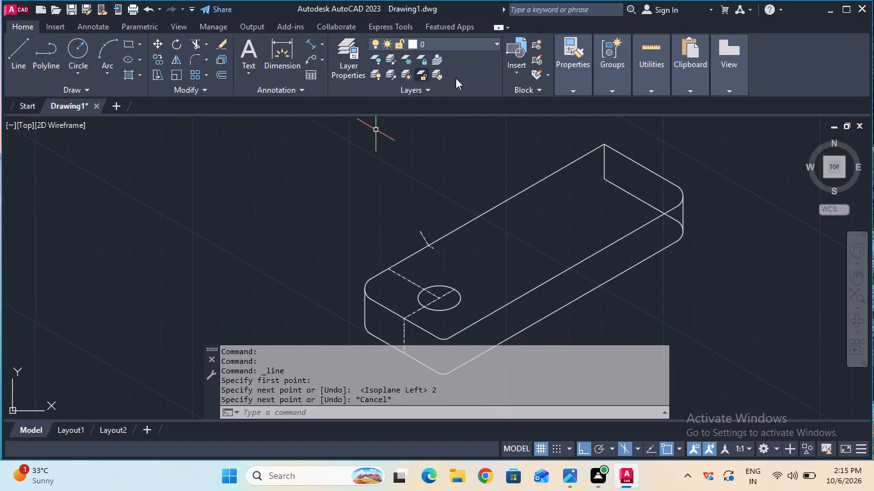
# Set the current linetype to ByBlock and draw a 36 mm vertical line upward from the 2 mm line's inner end.
pyautogui.click(636, 133)
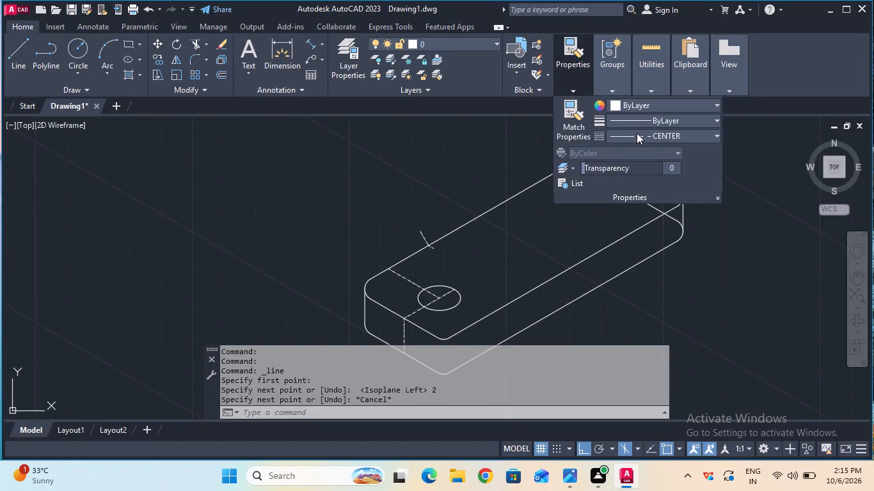
pyautogui.click(648, 163)
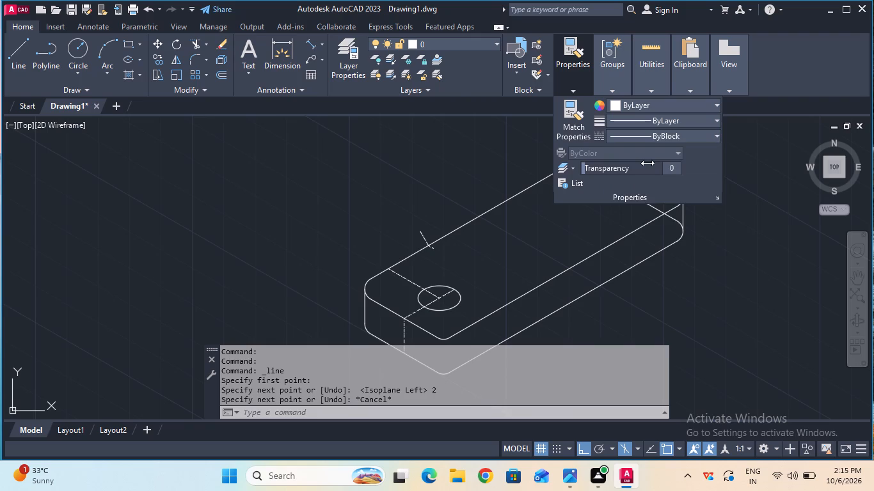
pyautogui.click(19, 56)
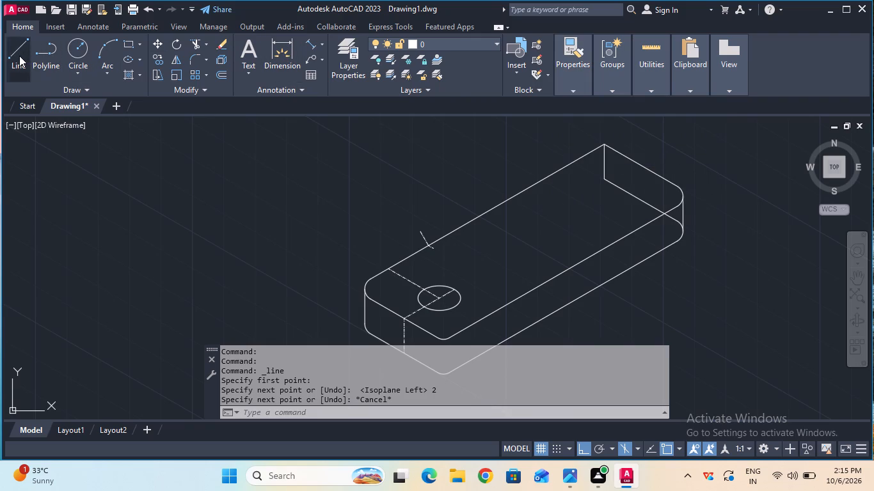
pyautogui.click(434, 246)
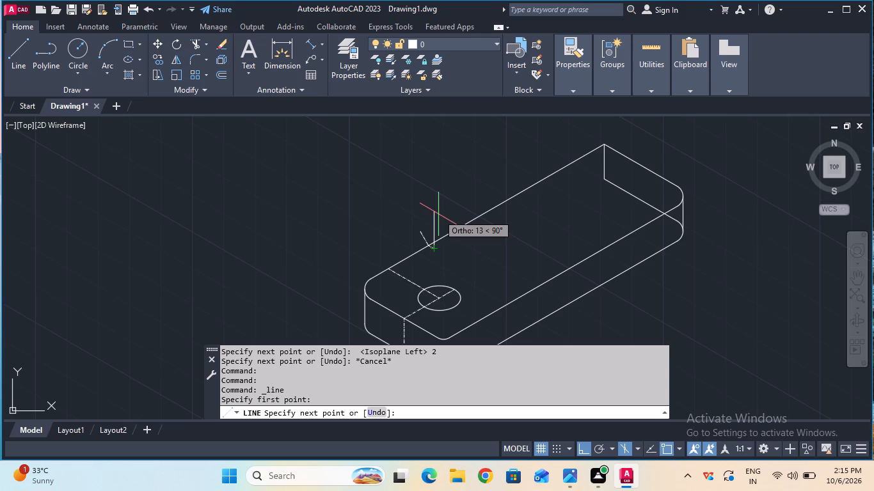
pyautogui.write('36')
pyautogui.press('Return')
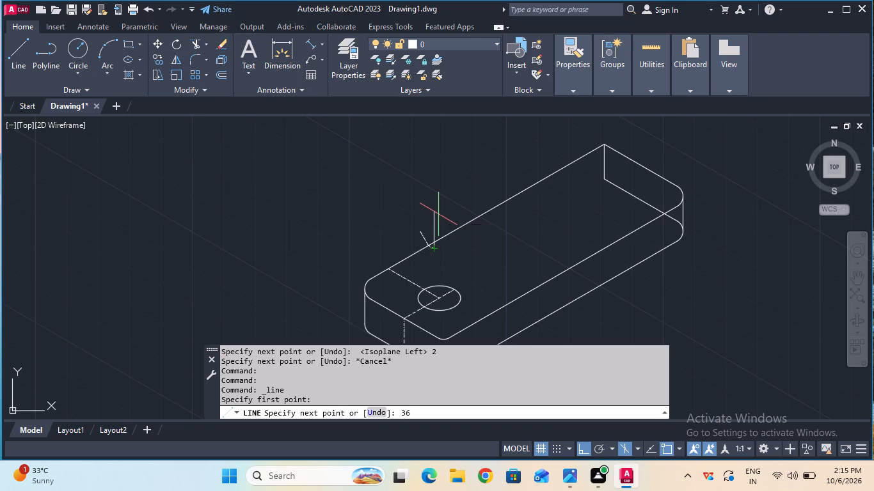
pyautogui.press('Escape')
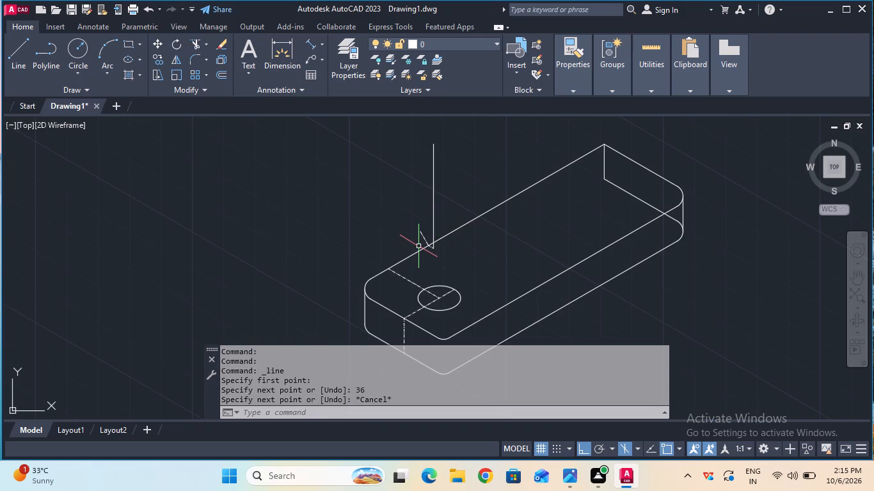
# Draw a 32 mm line across the top face at 330° from the base of the 36 mm vertical line.
pyautogui.keyDown('ctrl'); pyautogui.scroll(2, 427, 244); pyautogui.keyUp('ctrl')
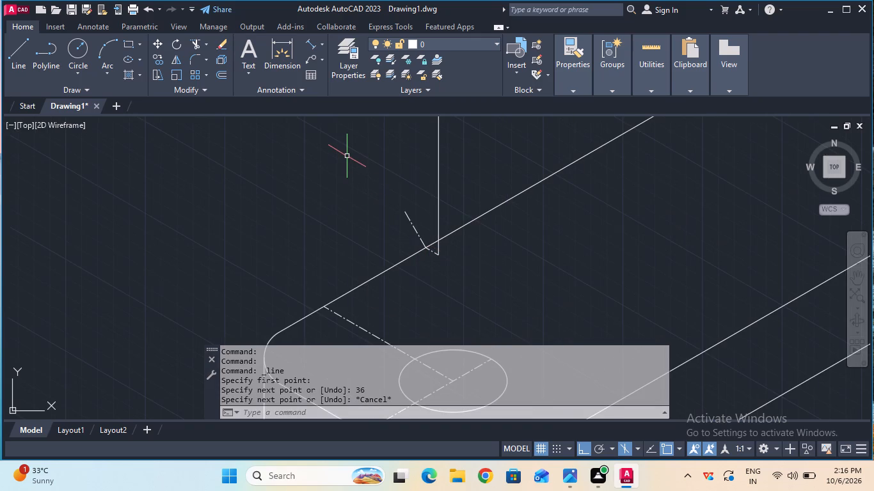
pyautogui.keyDown('ctrl'); pyautogui.scroll(-2, 347, 156); pyautogui.keyUp('ctrl')
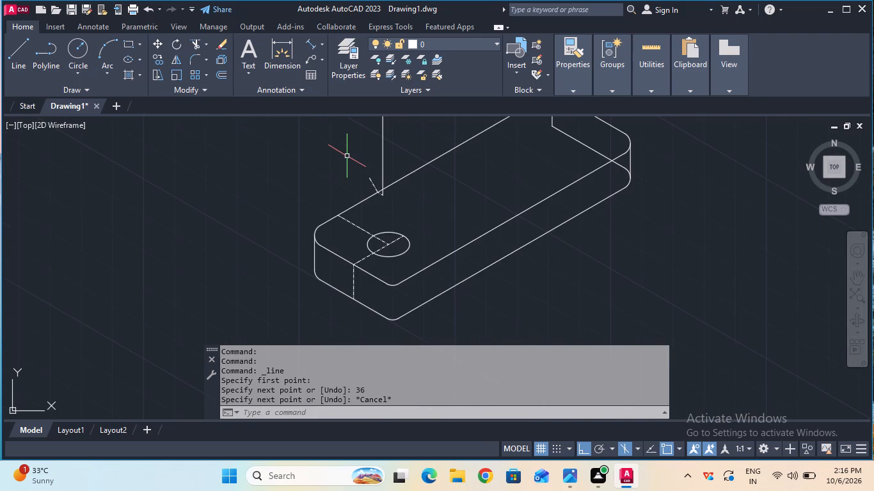
pyautogui.click(862, 274)
pyautogui.moveTo(587, 191); pyautogui.dragTo(640, 281)
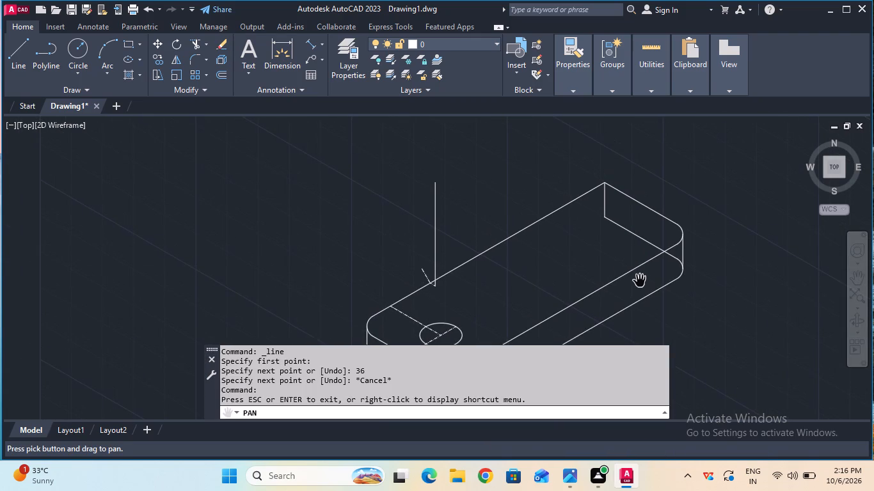
pyautogui.press('Escape')
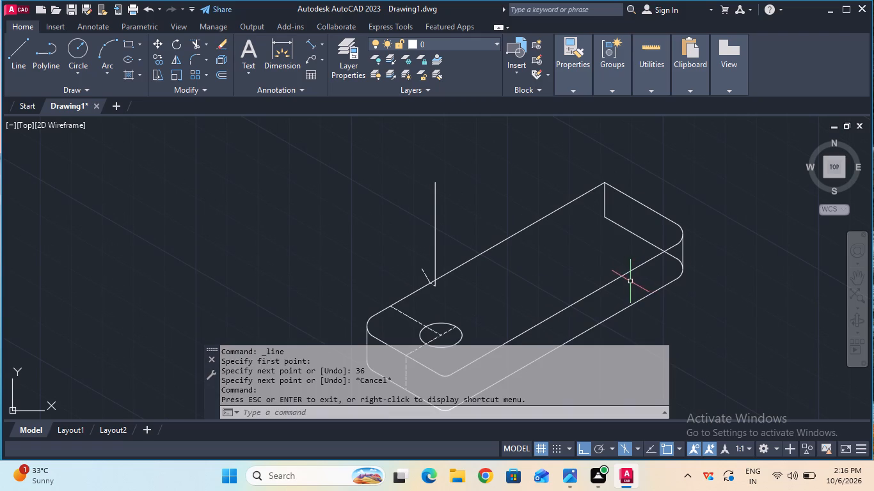
pyautogui.click(27, 66)
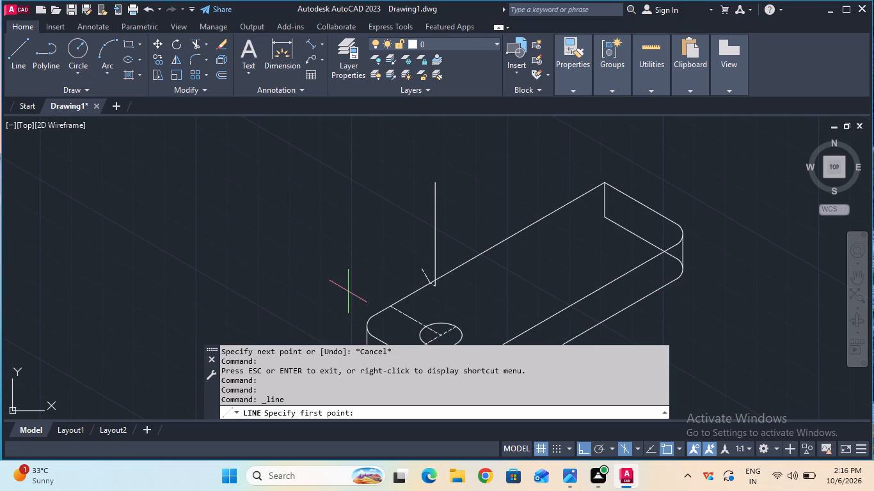
pyautogui.click(436, 286)
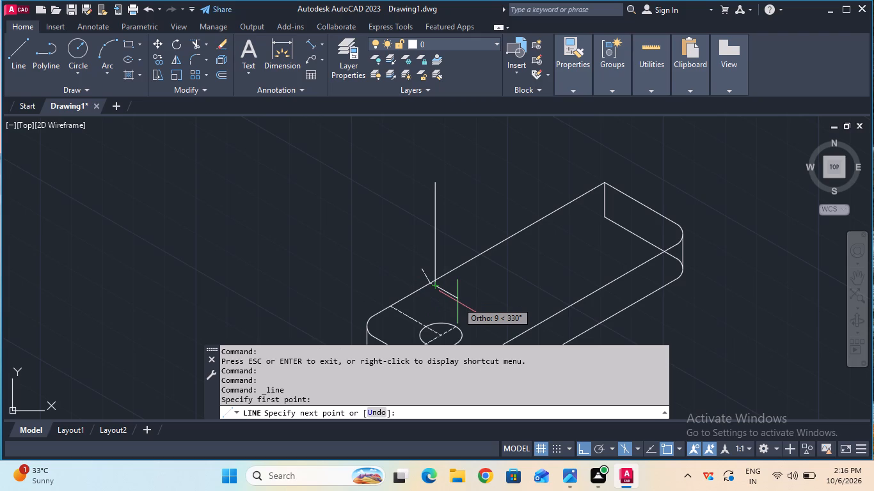
pyautogui.write('32')
pyautogui.press('Return')
pyautogui.press('Escape')
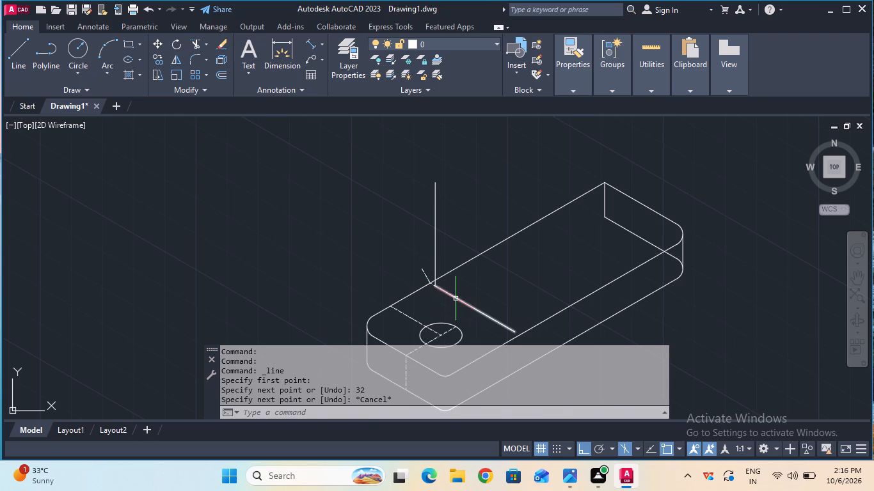
# Trim away the slanted locating line above the back edge and the short 2 mm line beside the vertical line's base.
pyautogui.keyDown('ctrl'); pyautogui.scroll(2, 443, 293); pyautogui.keyUp('ctrl')
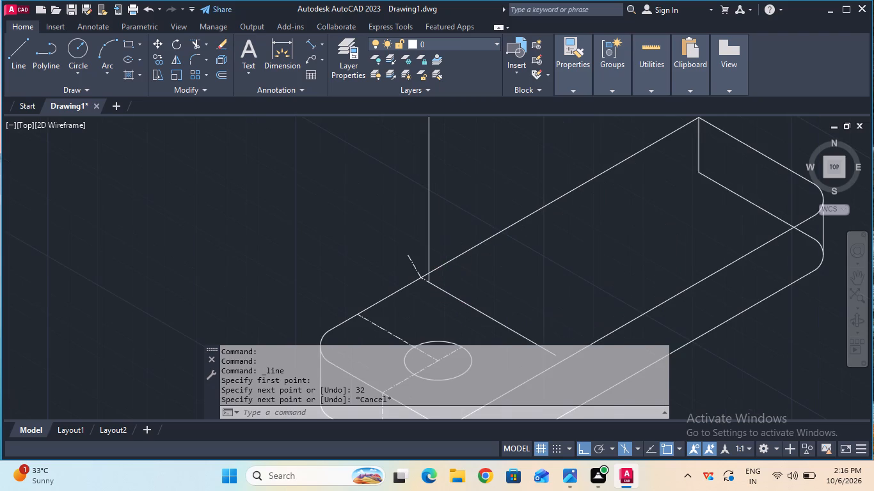
pyautogui.click(196, 43)
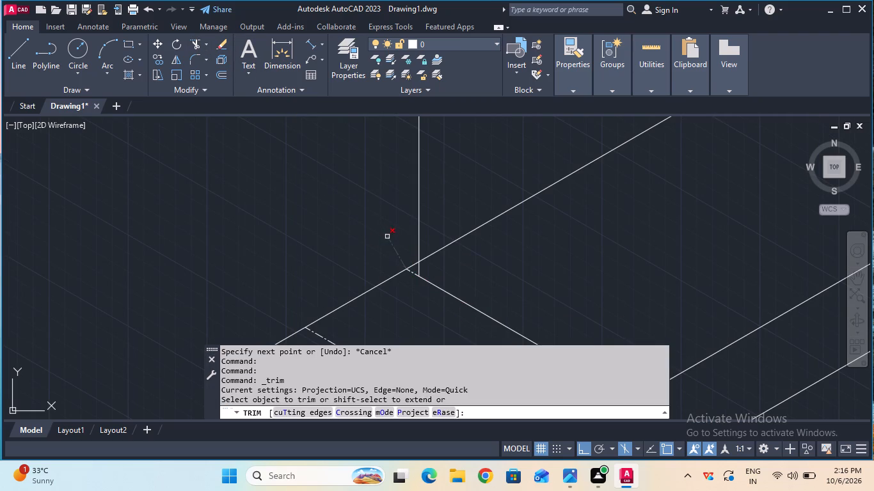
pyautogui.click(388, 237)
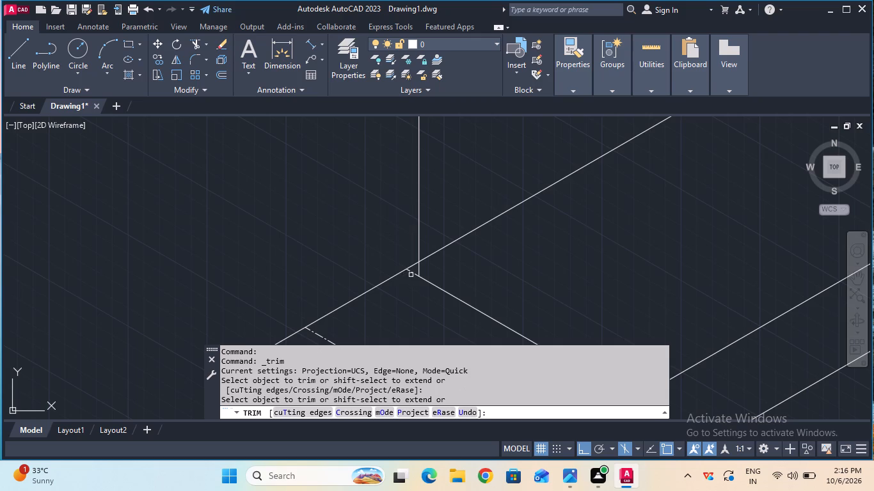
pyautogui.click(413, 274)
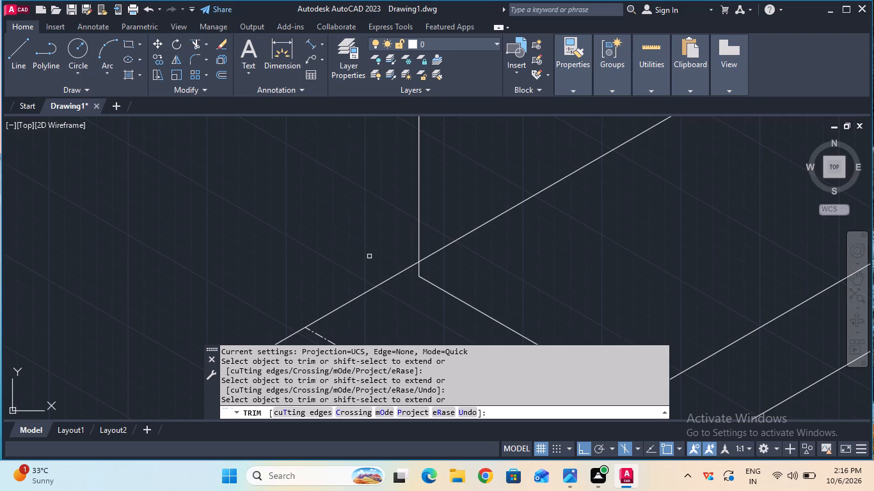
pyautogui.press('Escape')
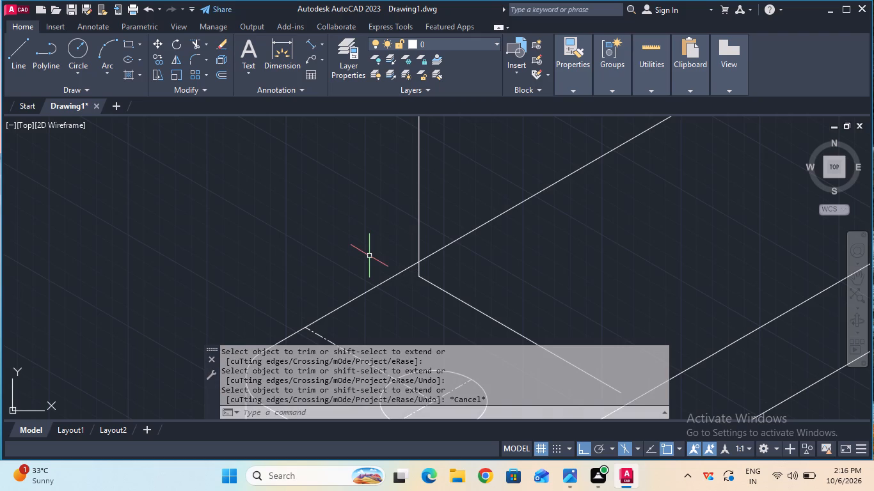
# Draw an 8 mm line at 330° from the upper end of the 36 mm vertical line.
pyautogui.keyDown('ctrl'); pyautogui.scroll(-2, 369, 256); pyautogui.keyUp('ctrl')
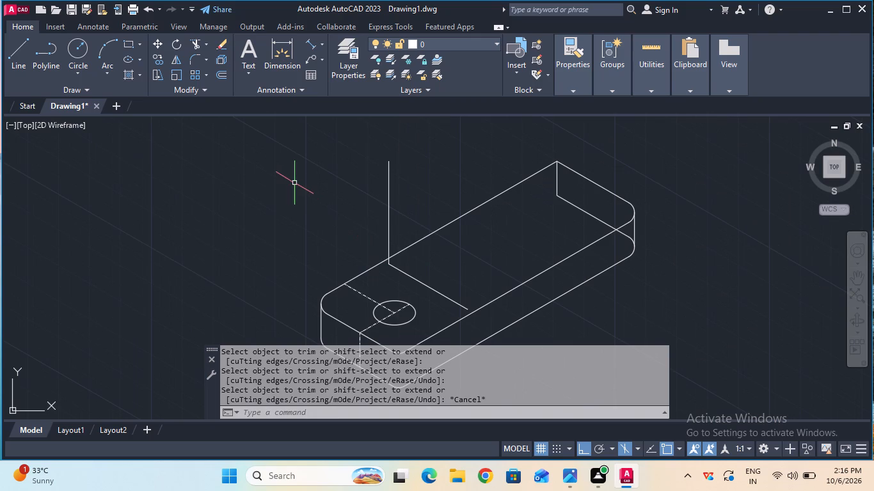
pyautogui.click(20, 65)
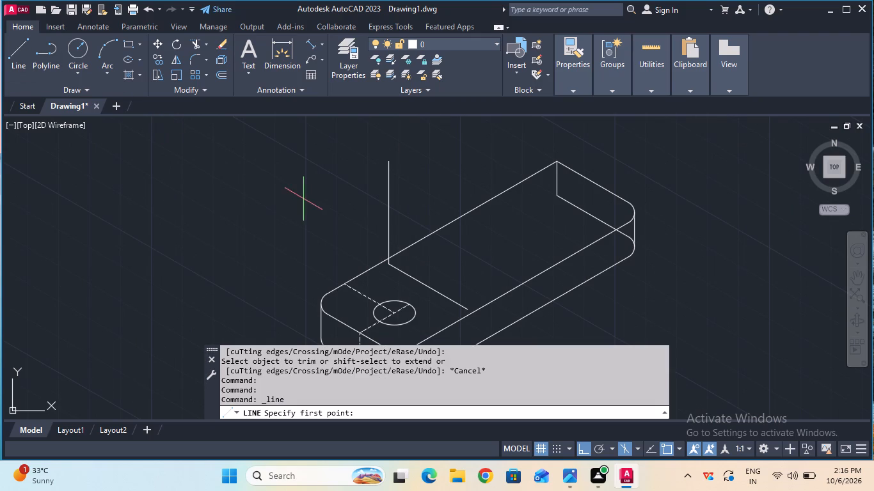
pyautogui.click(390, 164)
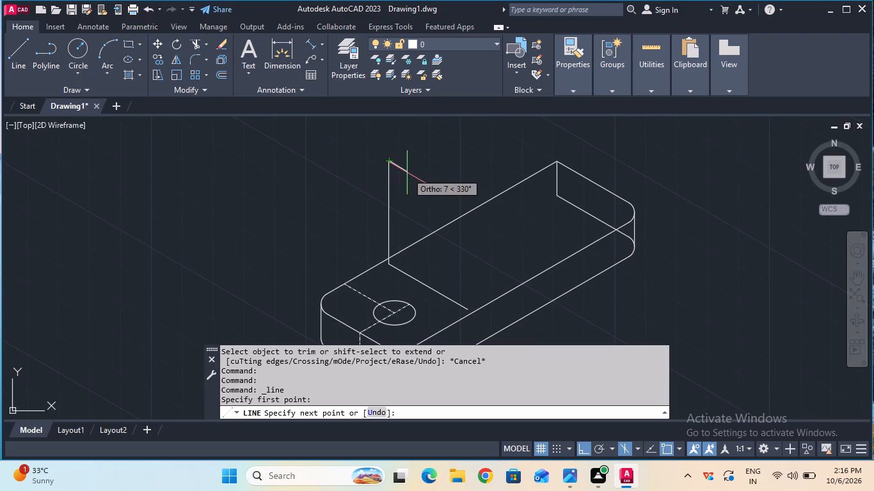
pyautogui.press('8')
pyautogui.press('Return')
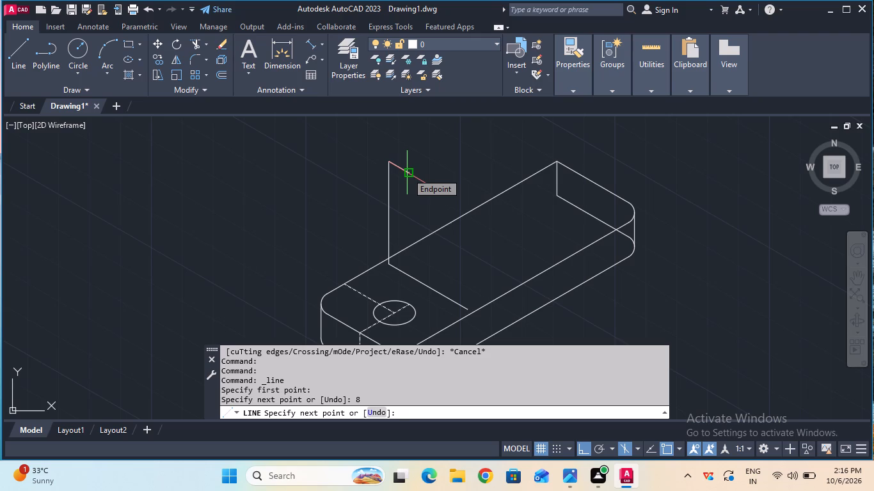
pyautogui.press('Escape')
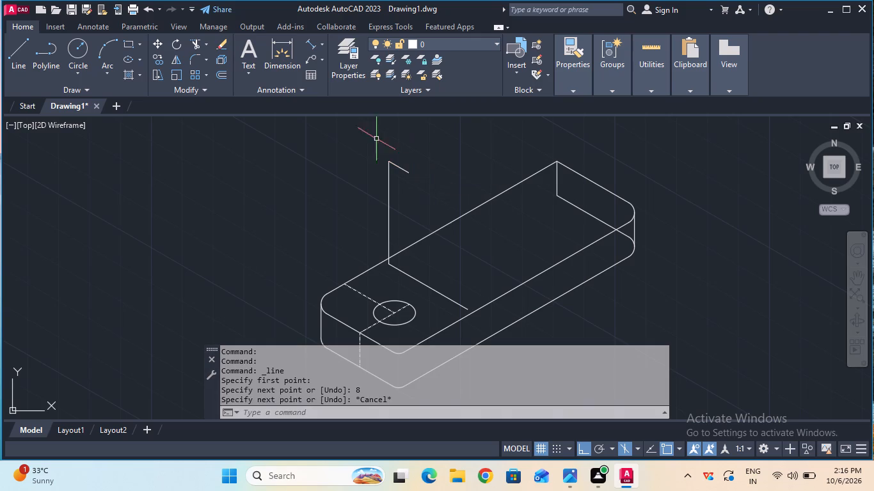
# On the top isoplane, draw a 12 mm line at 30° from the free end of the 8 mm line.
pyautogui.click(26, 62)
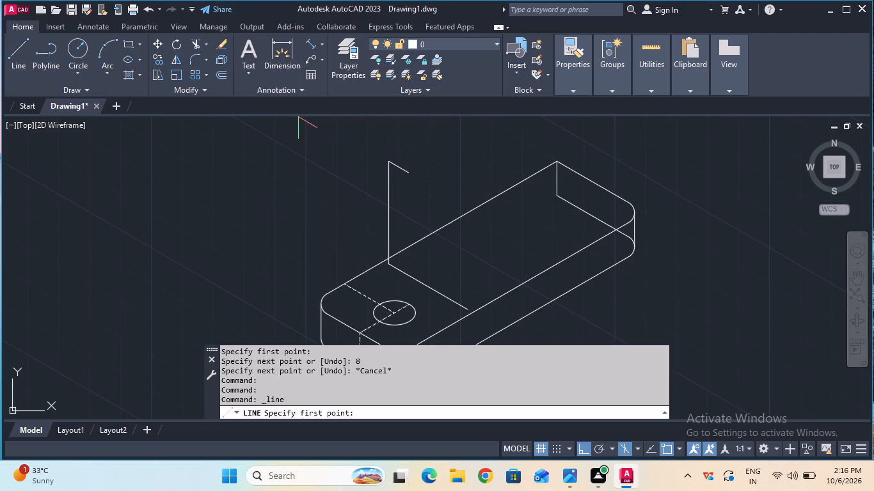
pyautogui.click(408, 174)
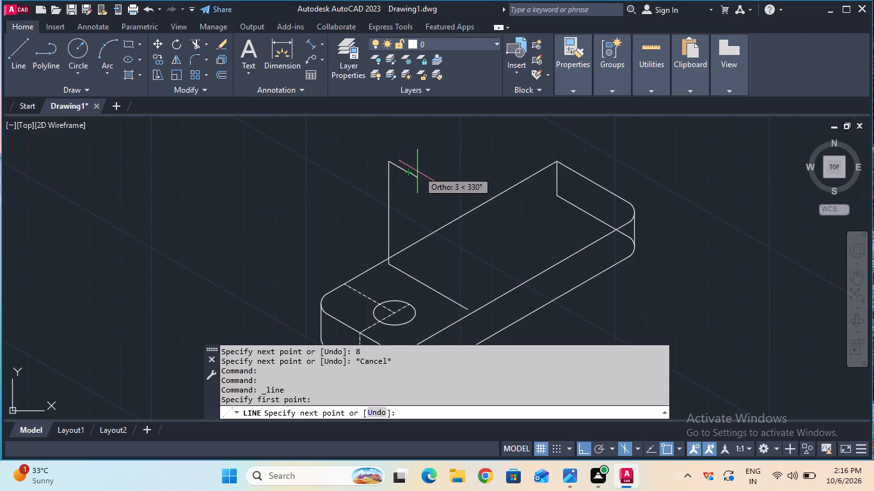
pyautogui.press('F5')
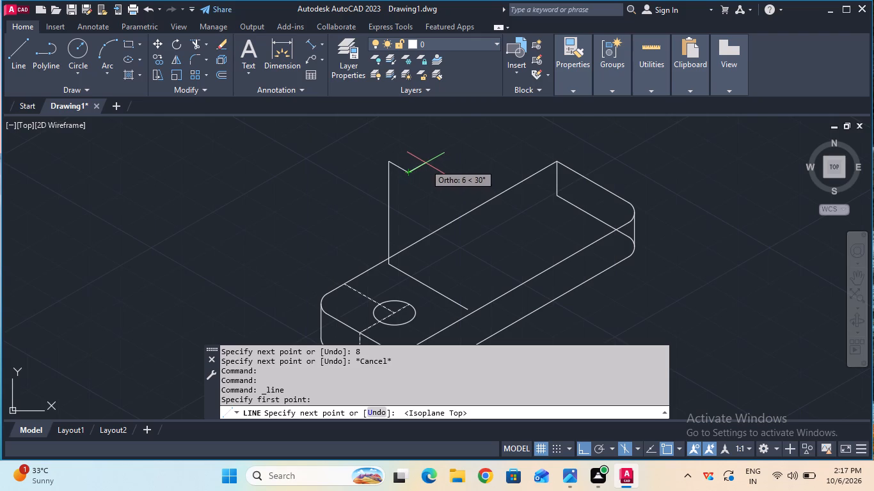
pyautogui.write('12')
pyautogui.press('Return')
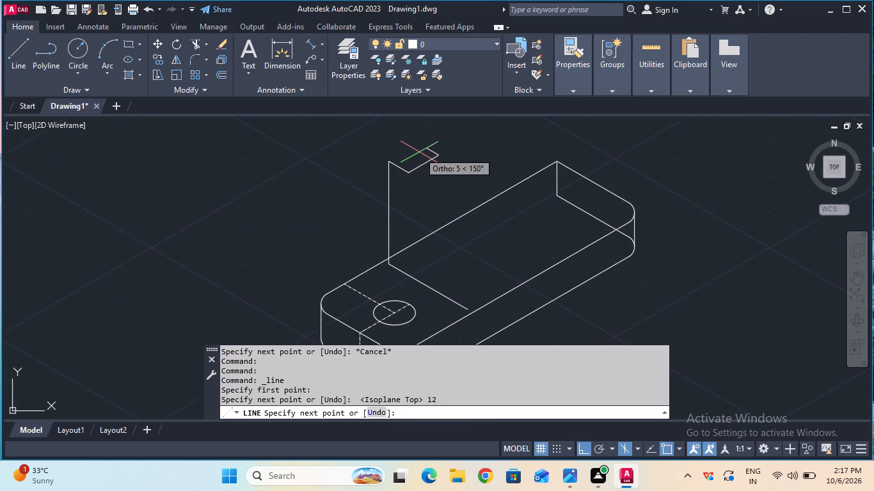
# Close the upright's top outline with an 8 mm line at 150° and a line back to the vertical line's upper end.
pyautogui.press('8')
pyautogui.press('Return')
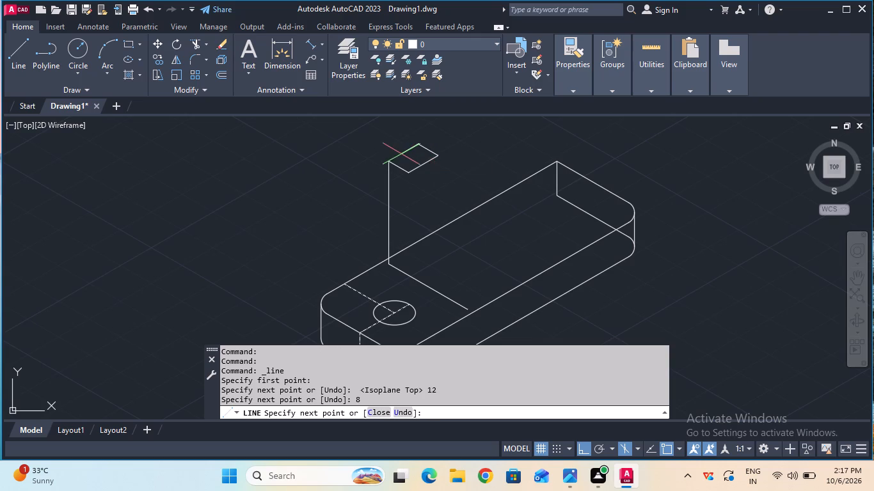
pyautogui.click(393, 159)
pyautogui.press('Escape')
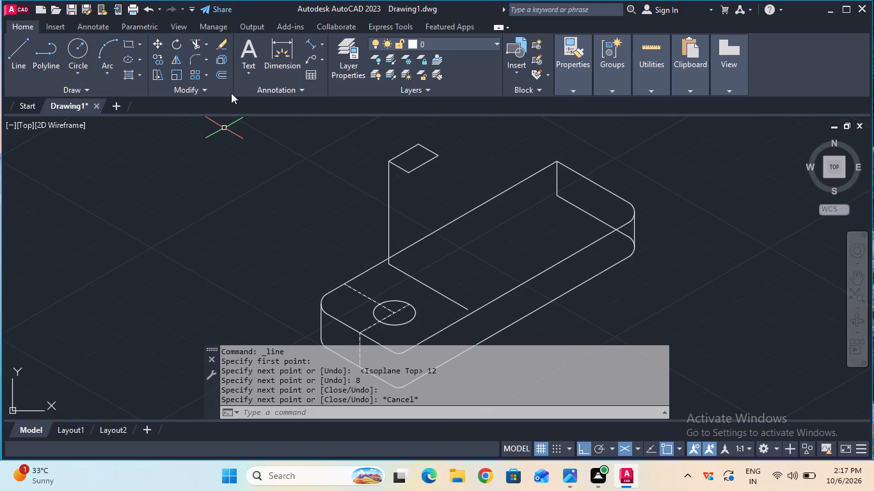
# With ortho off, draw a slanted line from the top outline's front corner to the free end of the 32 mm base line.
pyautogui.press('F8')
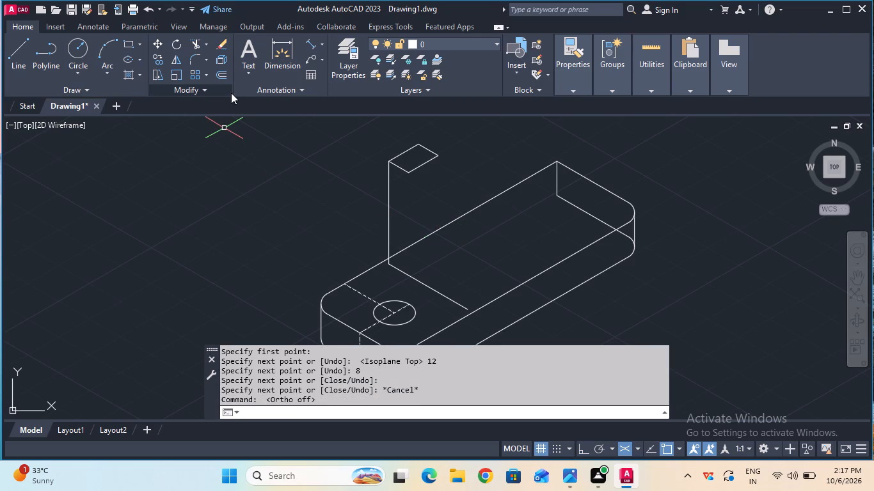
pyautogui.click(24, 54)
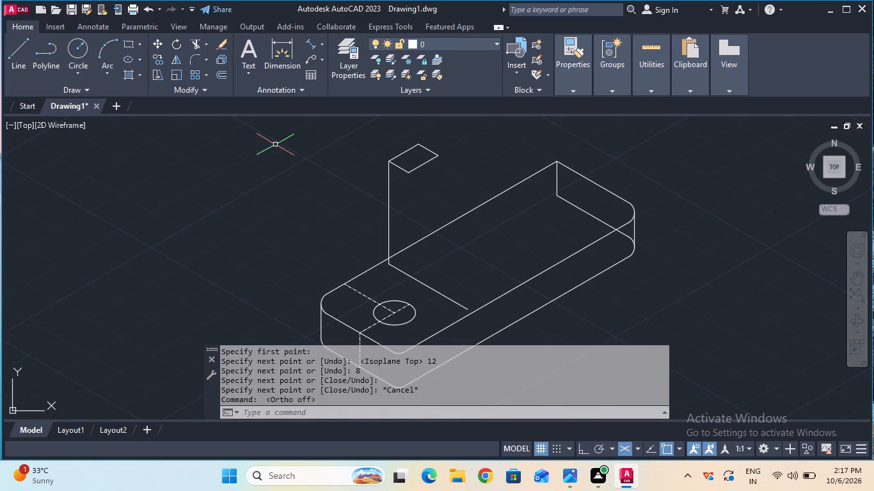
pyautogui.click(24, 68)
pyautogui.click(409, 176)
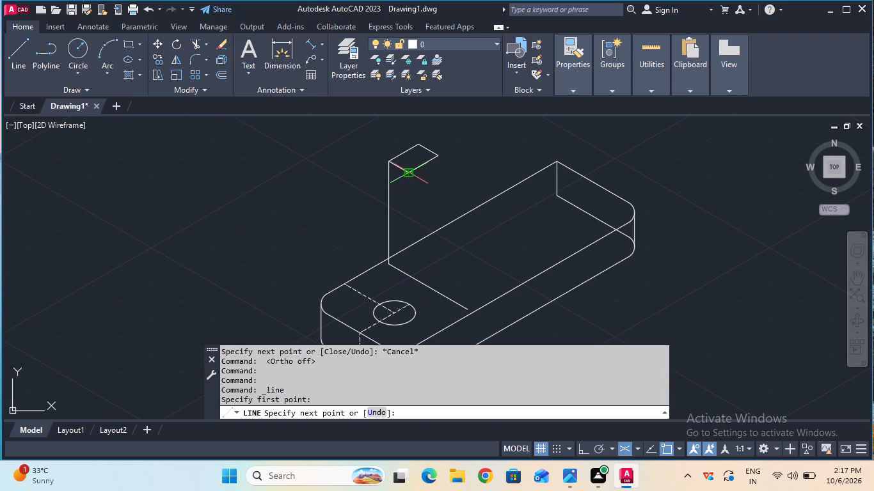
pyautogui.click(469, 310)
pyautogui.press('Escape')
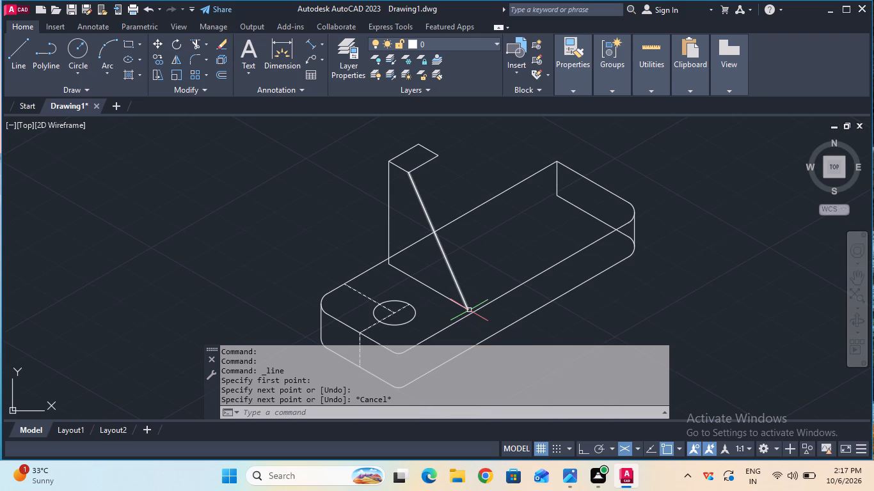
# Trim the block's back edge between the upright's vertical line and the slanted line.
pyautogui.click(198, 45)
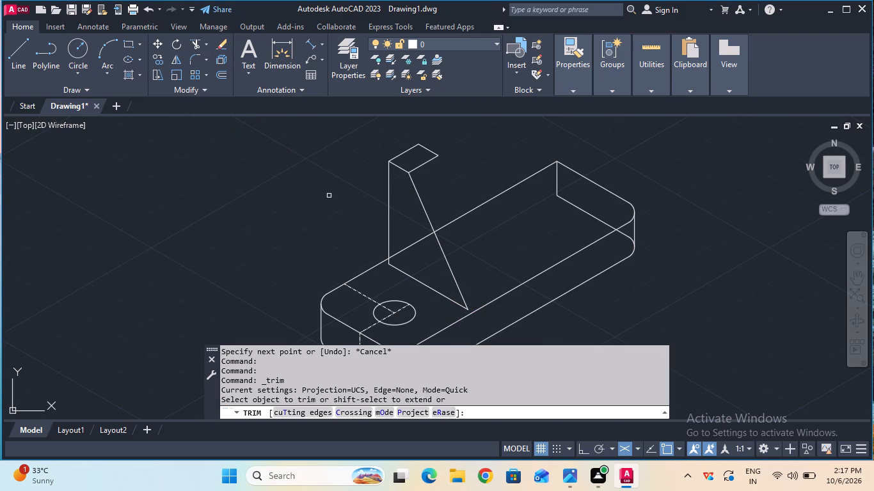
pyautogui.click(408, 247)
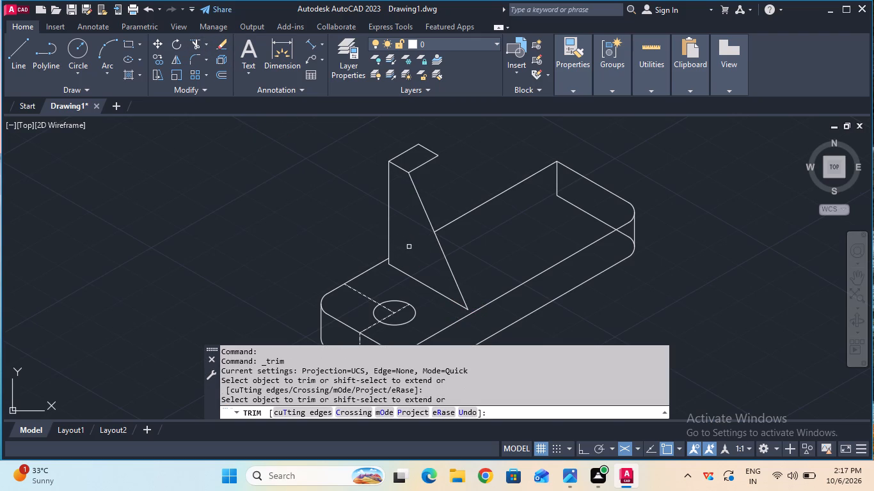
pyautogui.press('Escape')
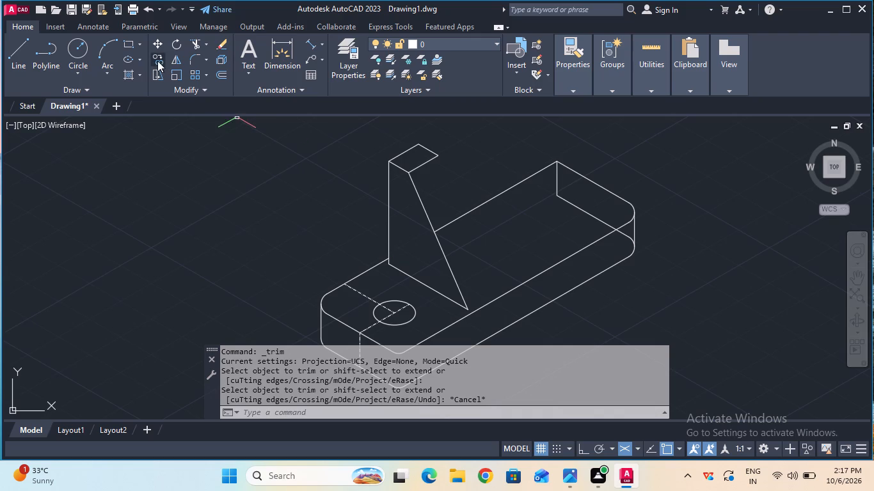
# Copy the slanted line 8 mm at 30° with ortho on.
pyautogui.click(157, 60)
pyautogui.click(433, 230)
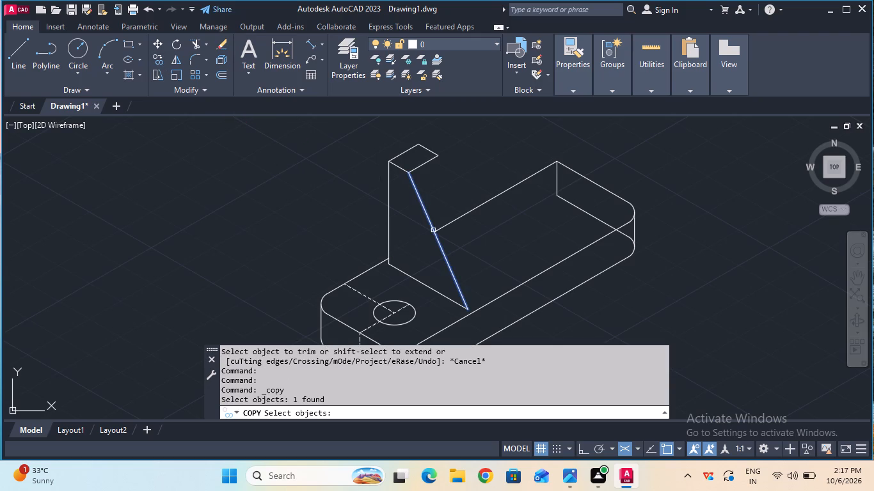
pyautogui.press('Return')
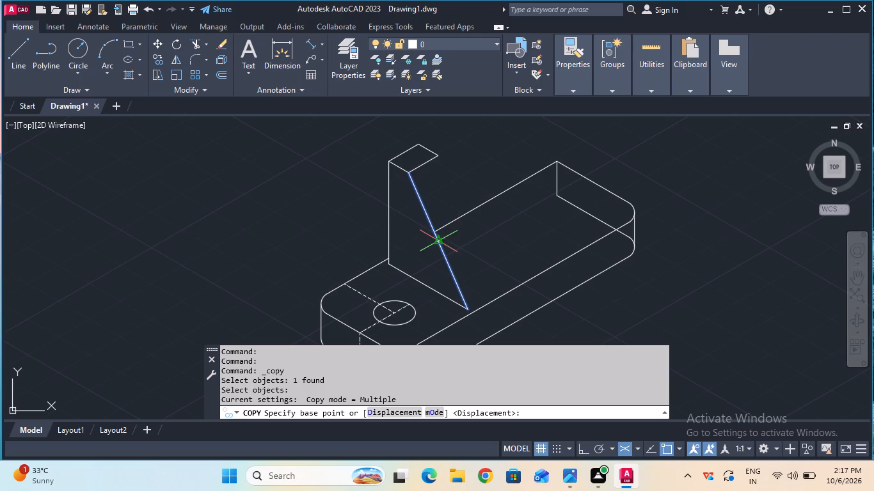
pyautogui.click(441, 237)
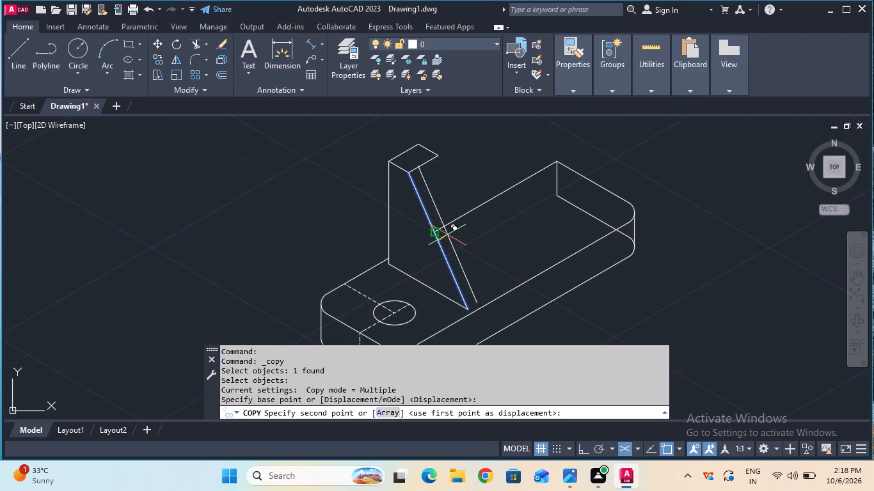
pyautogui.press('F8')
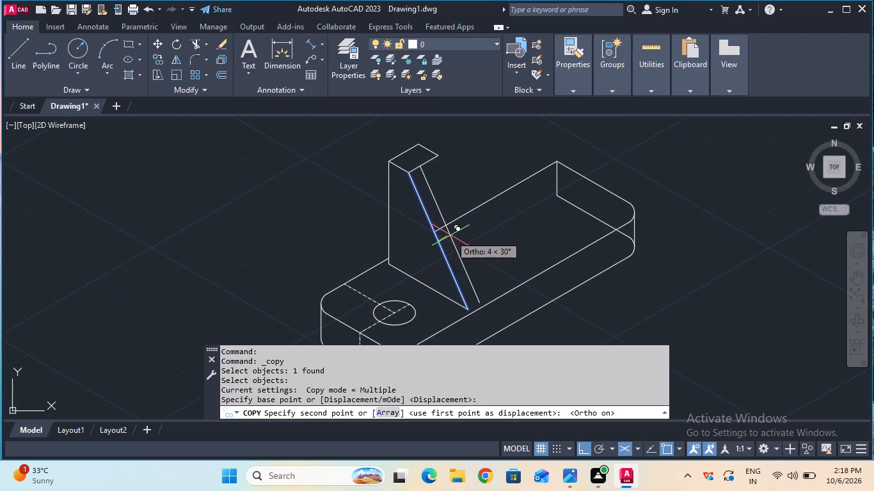
pyautogui.press('8')
pyautogui.press('Return')
pyautogui.press('Escape')
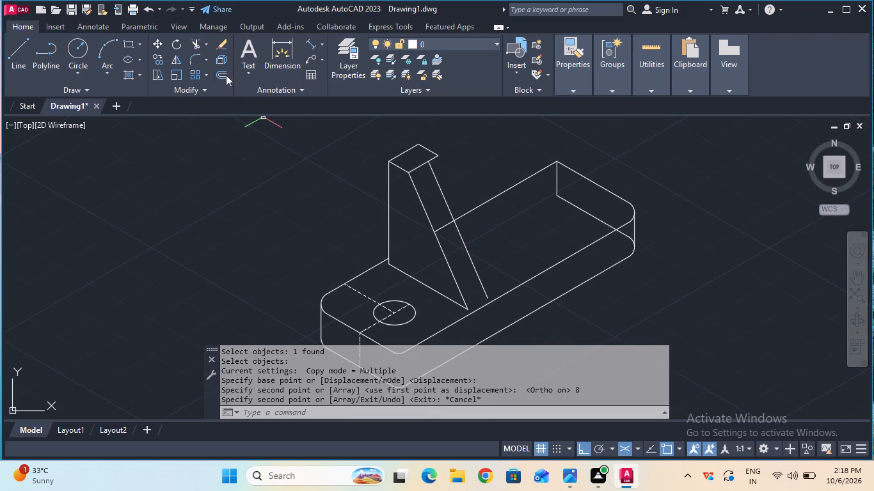
# Trim the block's back edge between the two slanted lines.
pyautogui.click(199, 46)
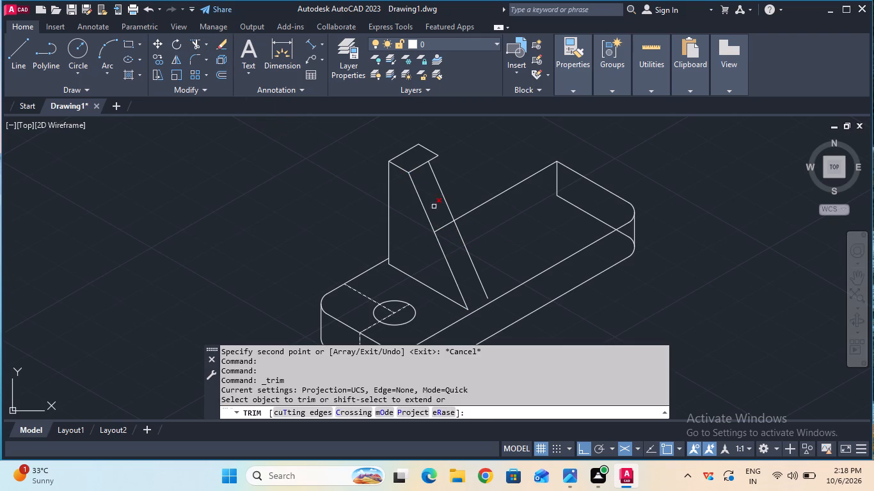
pyautogui.click(449, 221)
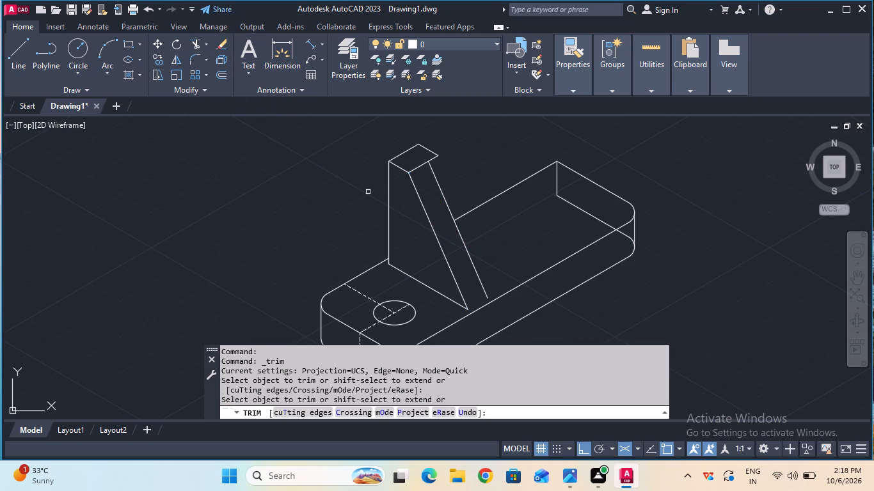
pyautogui.press('Escape')
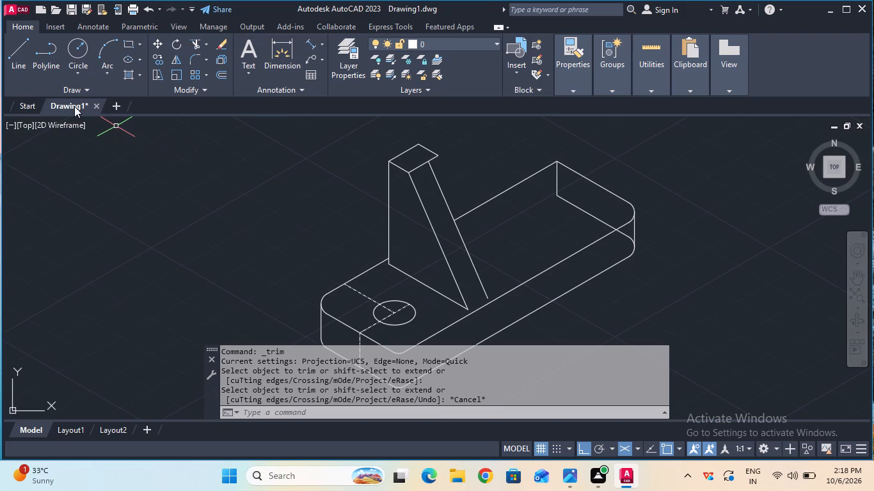
# Draw a short line joining the lower ends of the two slanted lines.
pyautogui.click(22, 59)
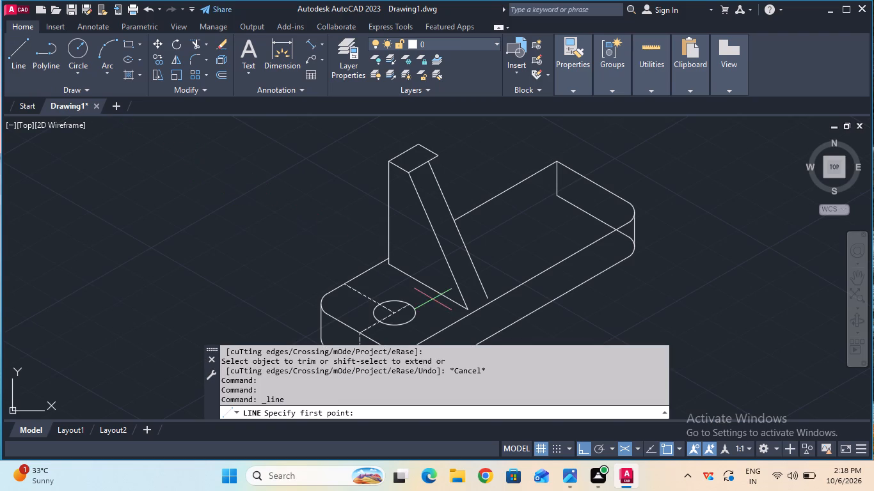
pyautogui.click(464, 311)
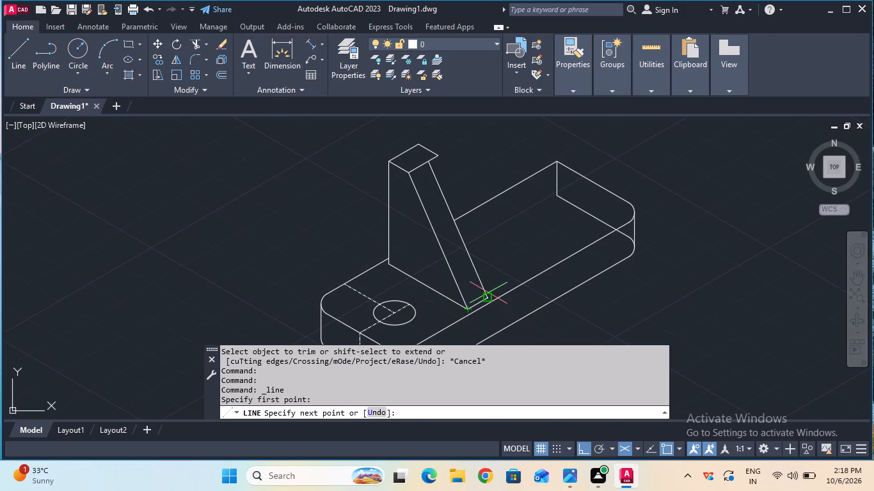
pyautogui.click(488, 295)
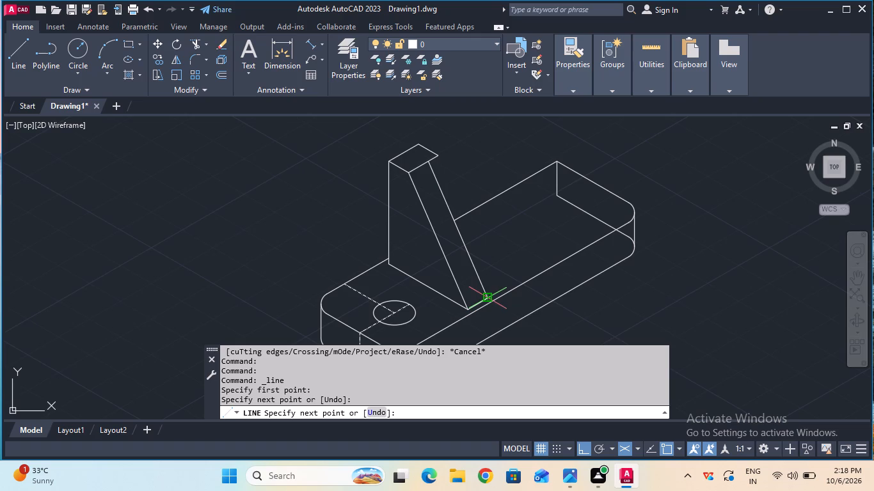
pyautogui.press('Escape')
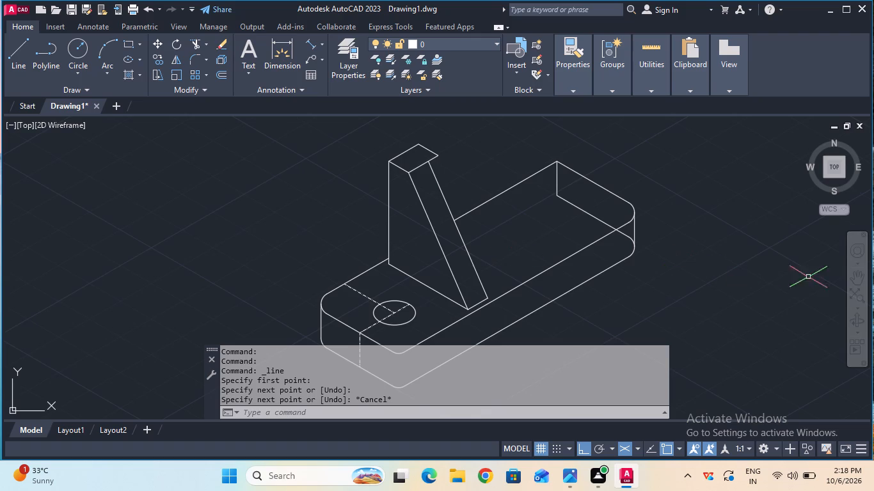
# Using the CENTER linetype, draw a 26 mm line at 30° from the outermost corner of the upright's top outline.
pyautogui.click(854, 279)
pyautogui.moveTo(663, 239); pyautogui.dragTo(630, 286)
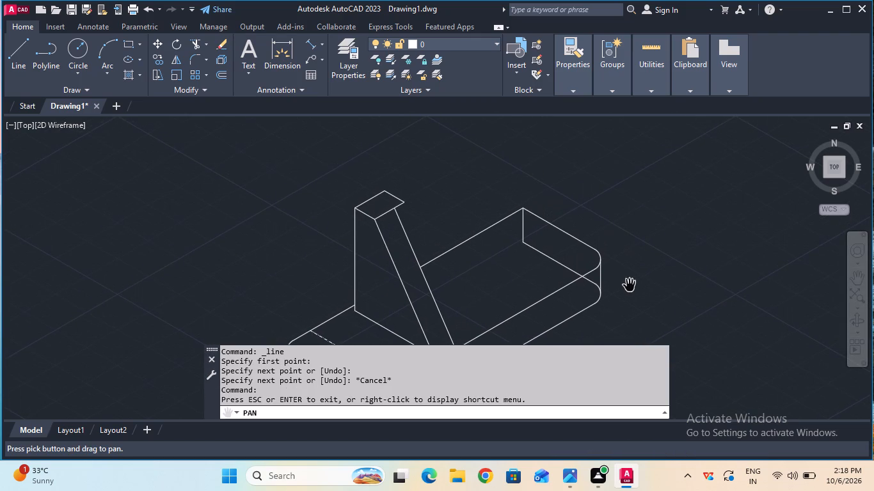
pyautogui.press('Escape')
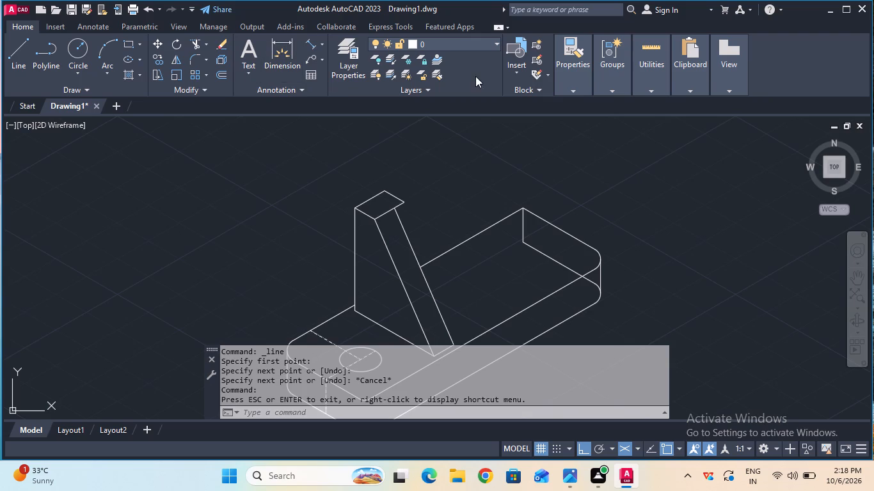
pyautogui.click(580, 71)
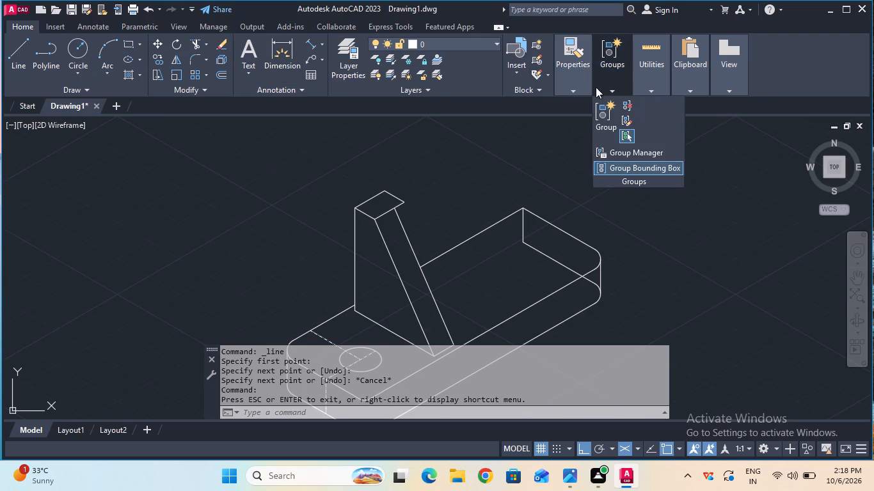
pyautogui.click(578, 86)
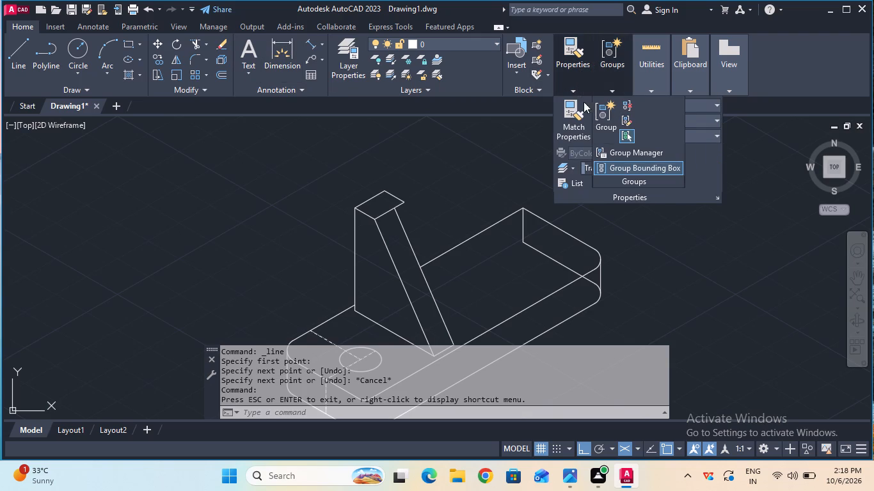
pyautogui.click(571, 84)
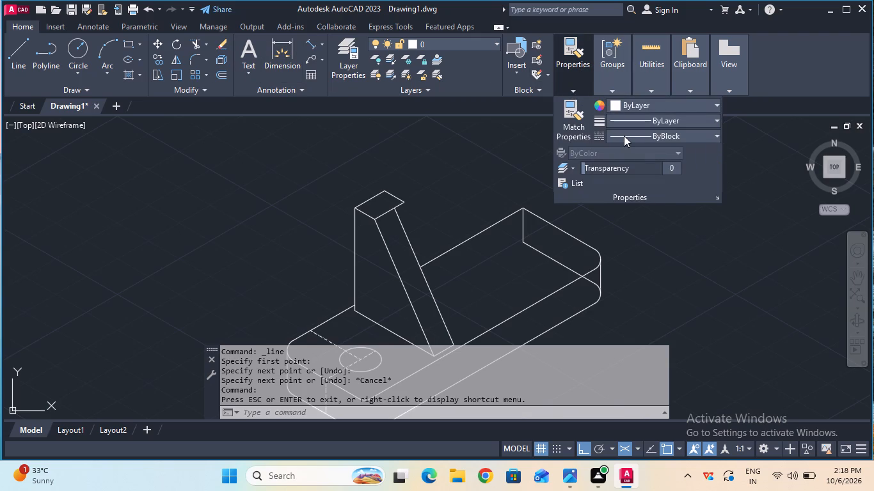
pyautogui.click(624, 136)
pyautogui.click(641, 178)
pyautogui.click(20, 59)
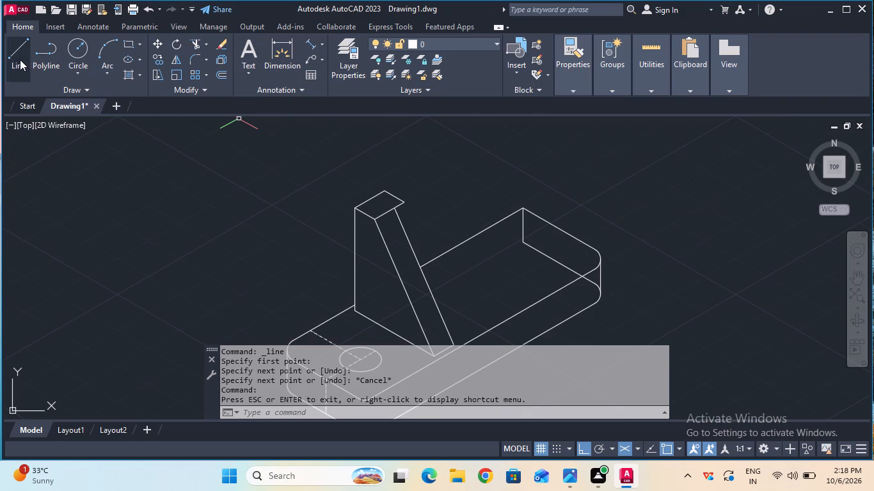
pyautogui.click(404, 201)
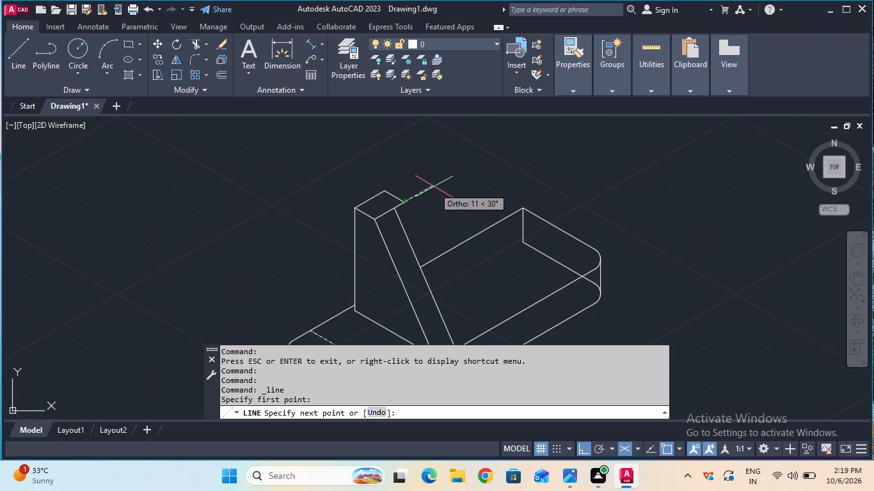
pyautogui.write('26')
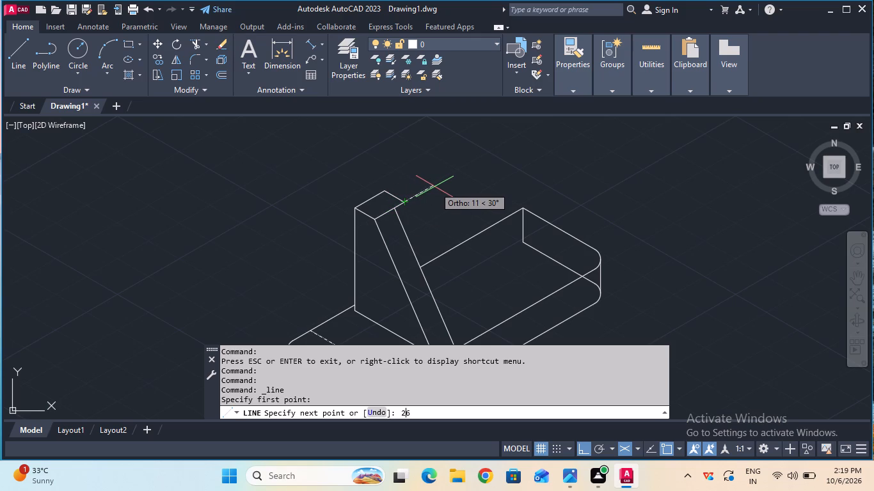
pyautogui.press('Return')
pyautogui.press('Escape')
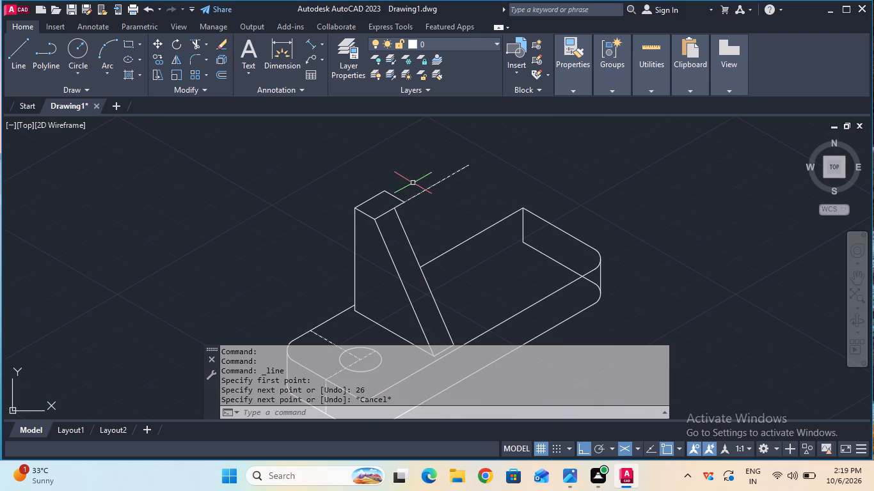
# Using the ByBlock linetype, draw a closed 8 by 12 mm isometric rectangle from the centre line's free end, going 8 mm at 150° first.
pyautogui.click(571, 87)
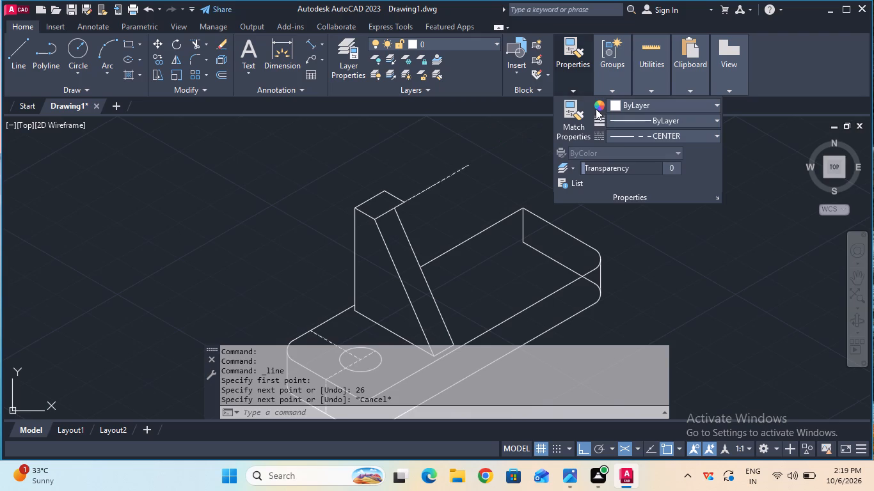
pyautogui.click(617, 132)
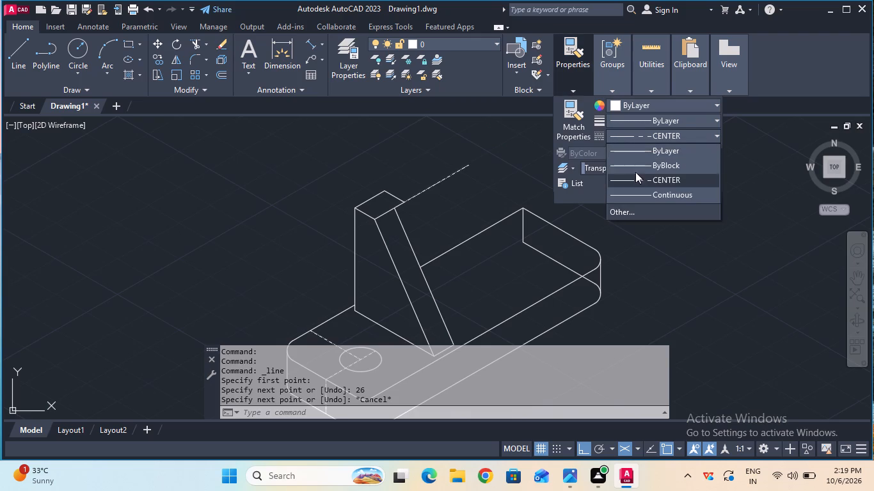
pyautogui.click(635, 170)
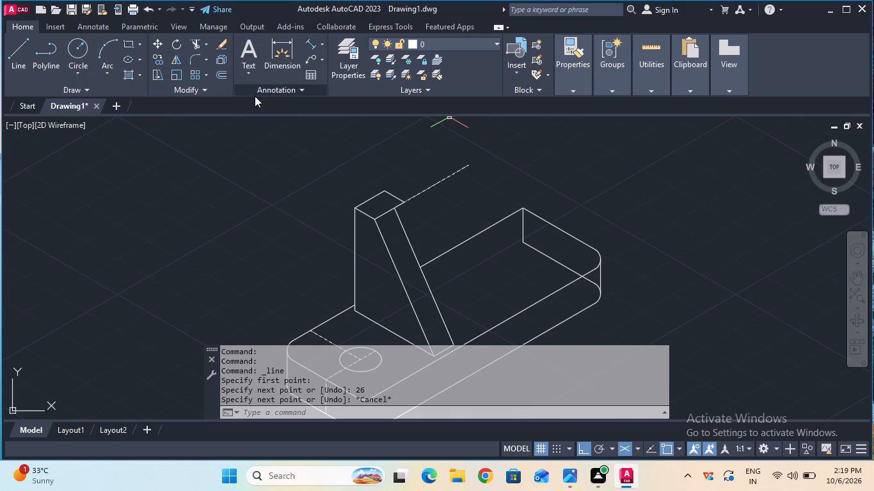
pyautogui.click(19, 46)
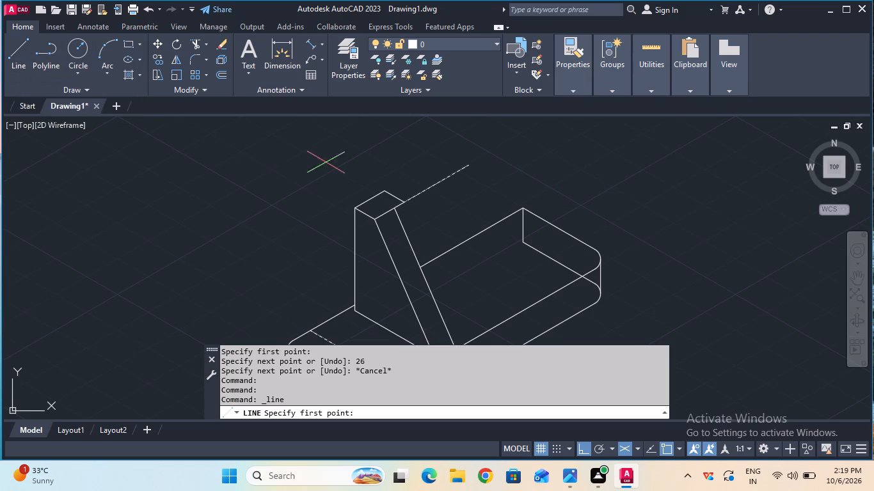
pyautogui.click(465, 165)
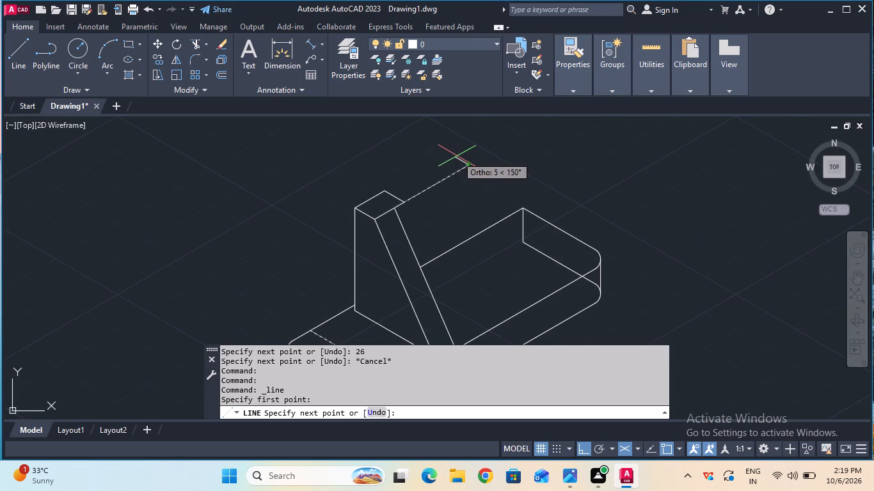
pyautogui.press('8')
pyautogui.press('Return')
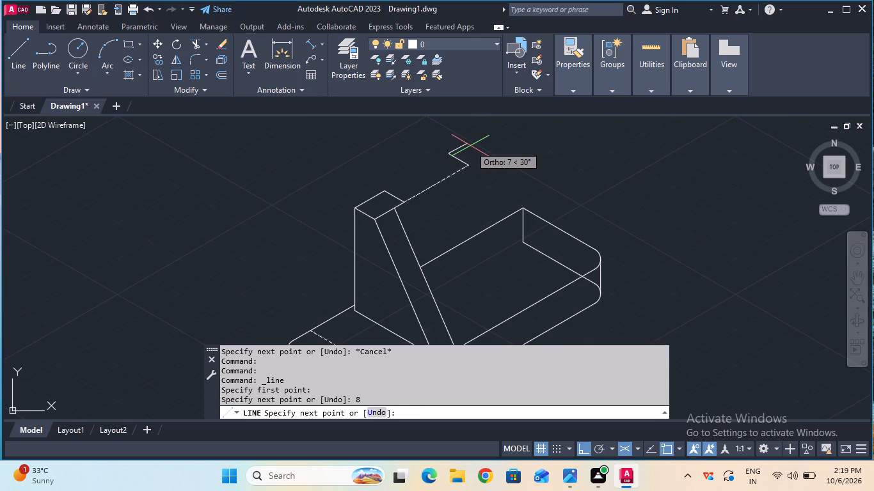
pyautogui.write('12')
pyautogui.press('Return')
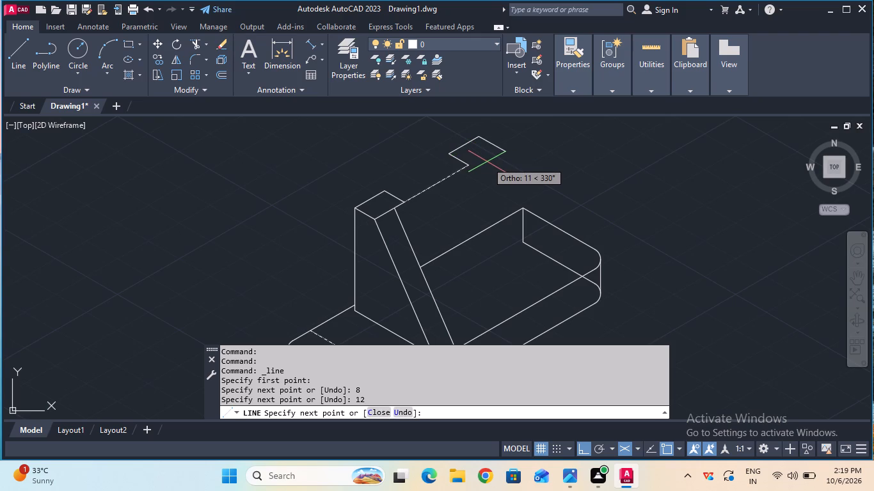
pyautogui.press('8')
pyautogui.press('Return')
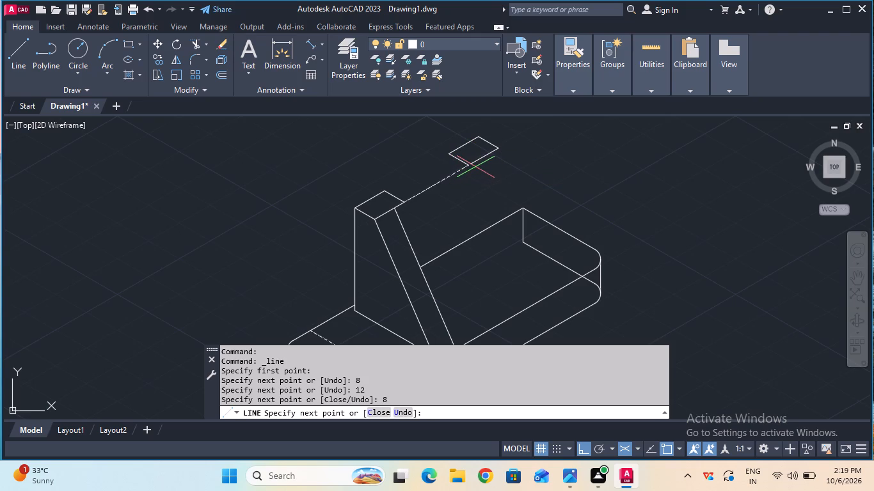
pyautogui.click(472, 165)
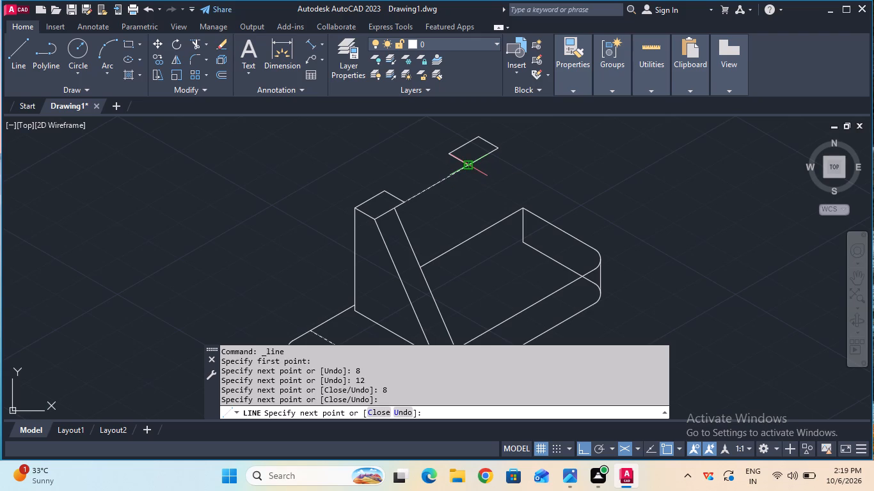
pyautogui.press('Escape')
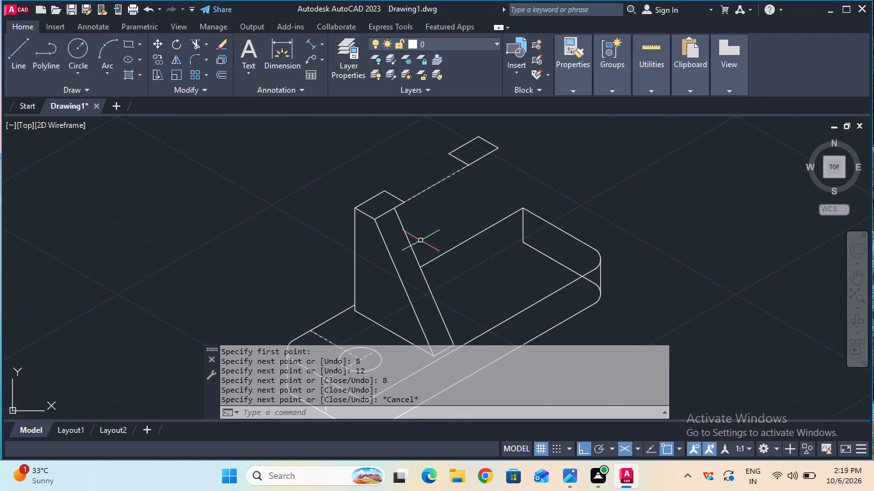
# Copy the isometric hole circle 72 mm at 30° along the block's length, using its centre as the base point.
pyautogui.keyDown('ctrl'); pyautogui.scroll(-1, 367, 278); pyautogui.keyUp('ctrl')
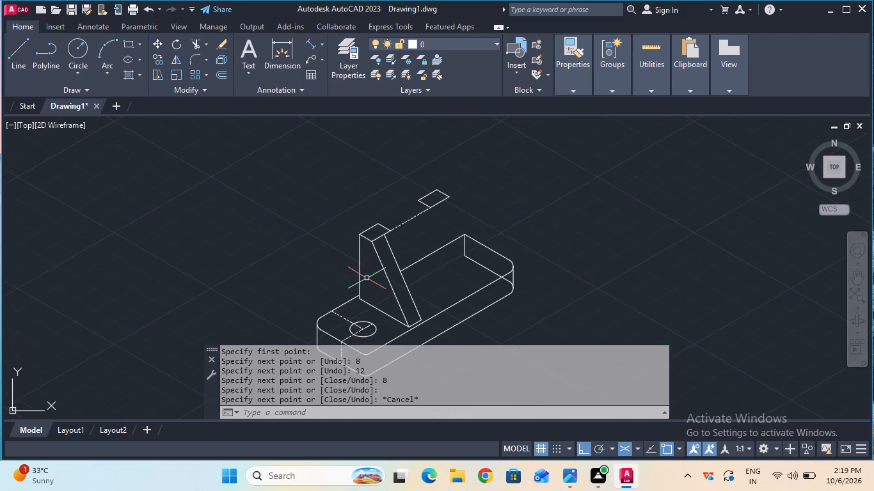
pyautogui.keyDown('ctrl'); pyautogui.scroll(-1, 367, 278); pyautogui.keyUp('ctrl')
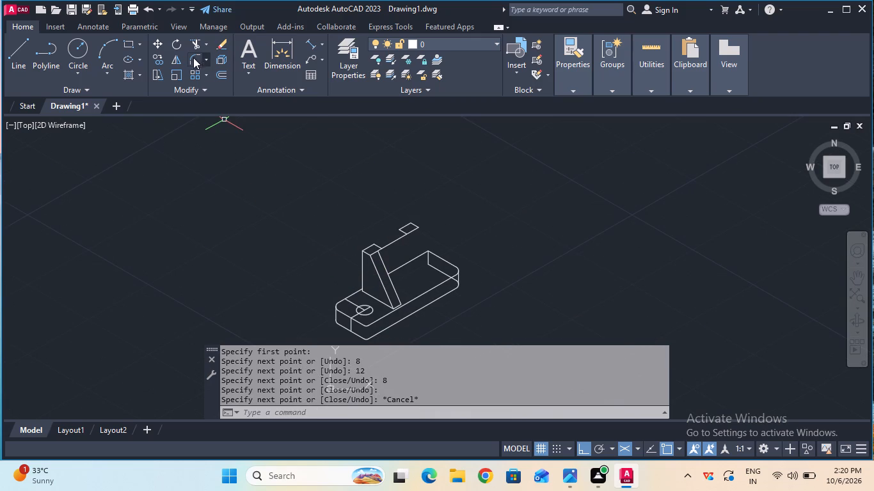
pyautogui.click(161, 59)
pyautogui.click(372, 309)
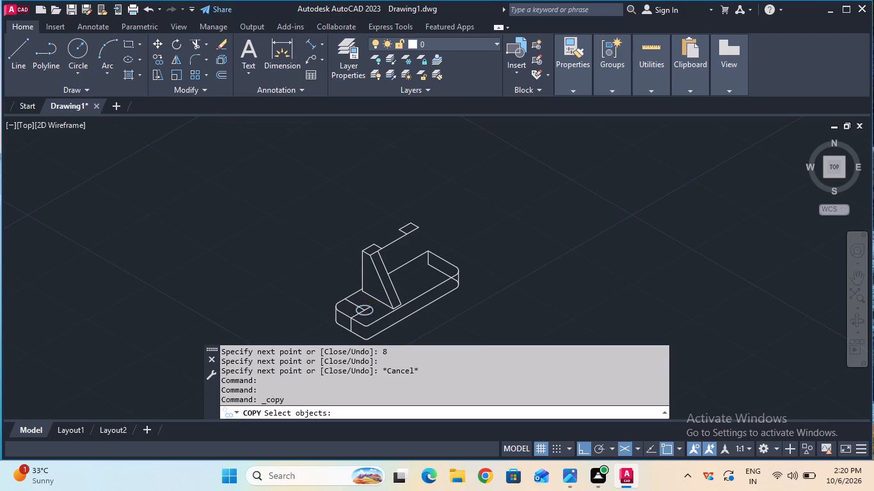
pyautogui.press('Return')
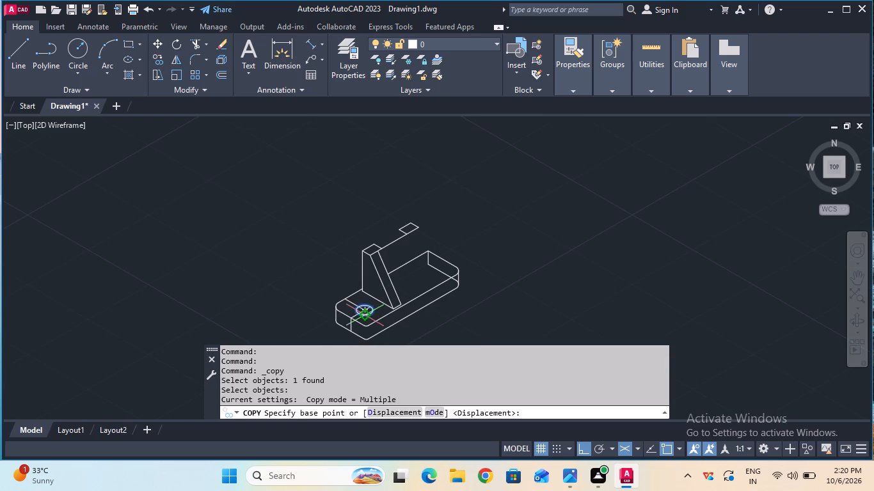
pyautogui.click(363, 308)
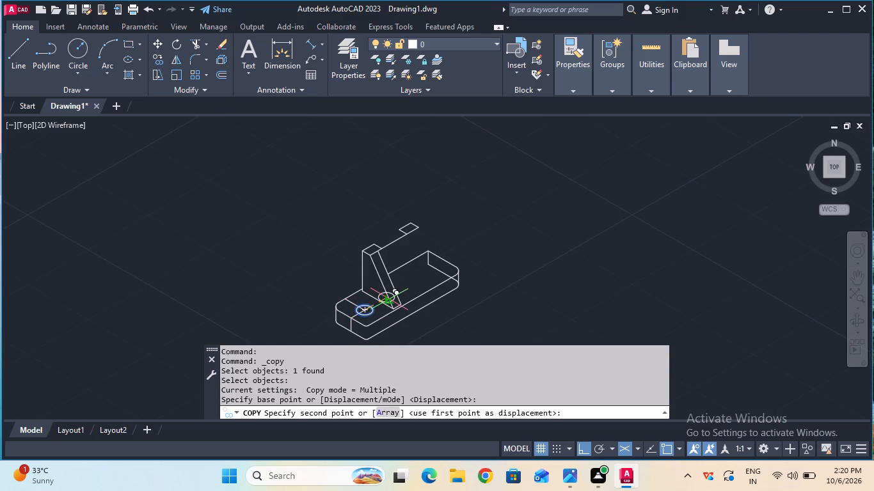
pyautogui.press('7')
pyautogui.press('2')
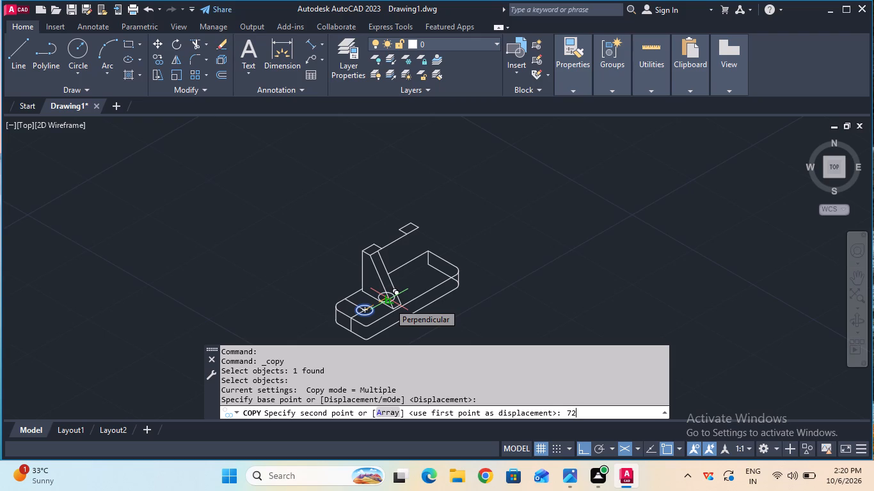
pyautogui.press('Return')
pyautogui.press('Escape')
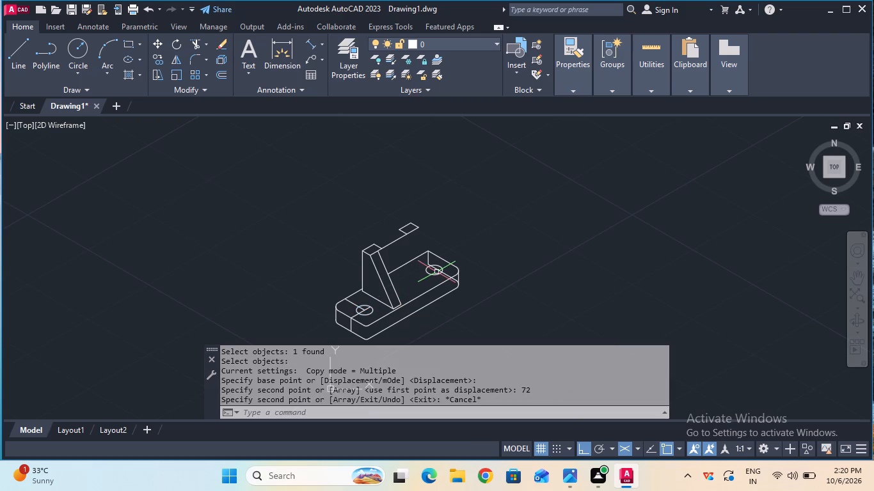
# Trim the hidden bottom end edge inside the copied hole and from the hole through the hidden part of the rounded corner.
pyautogui.keyDown('ctrl'); pyautogui.scroll(2, 436, 272); pyautogui.keyUp('ctrl')
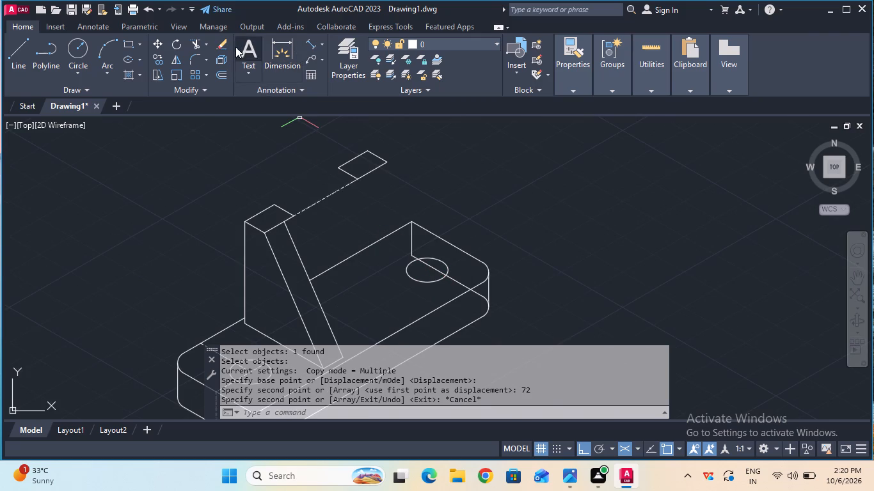
pyautogui.click(194, 44)
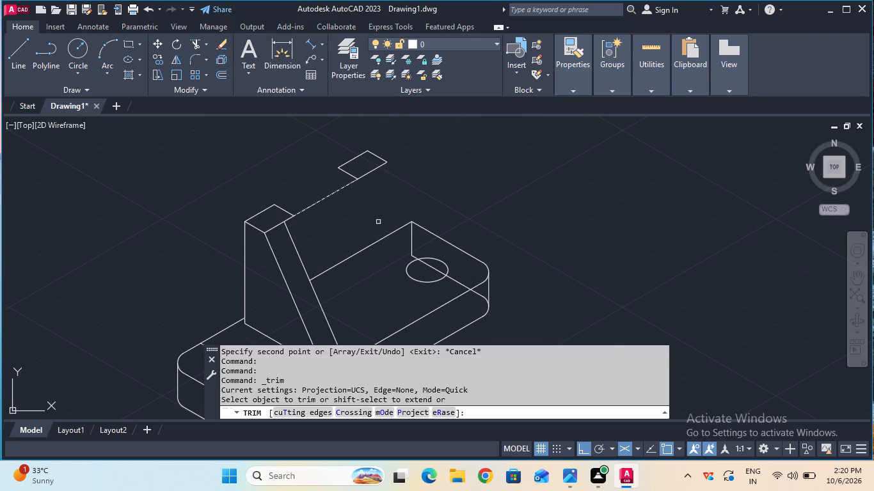
pyautogui.click(435, 268)
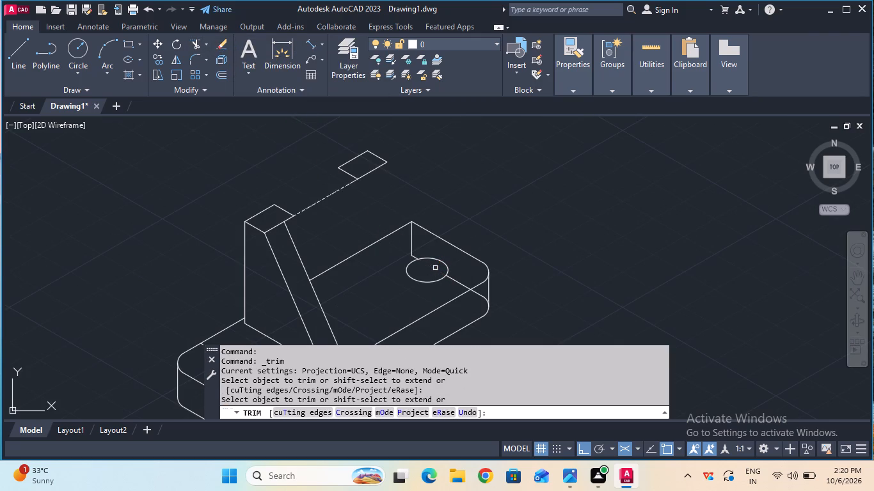
pyautogui.click(461, 283)
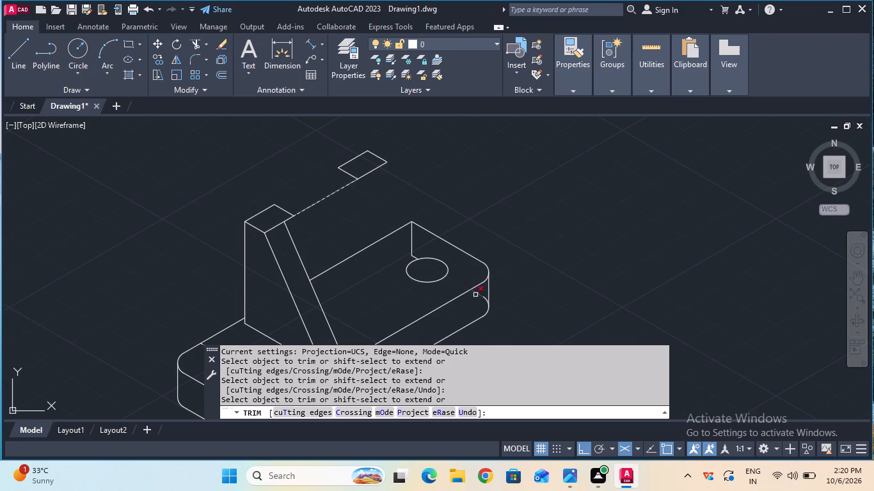
pyautogui.click(480, 295)
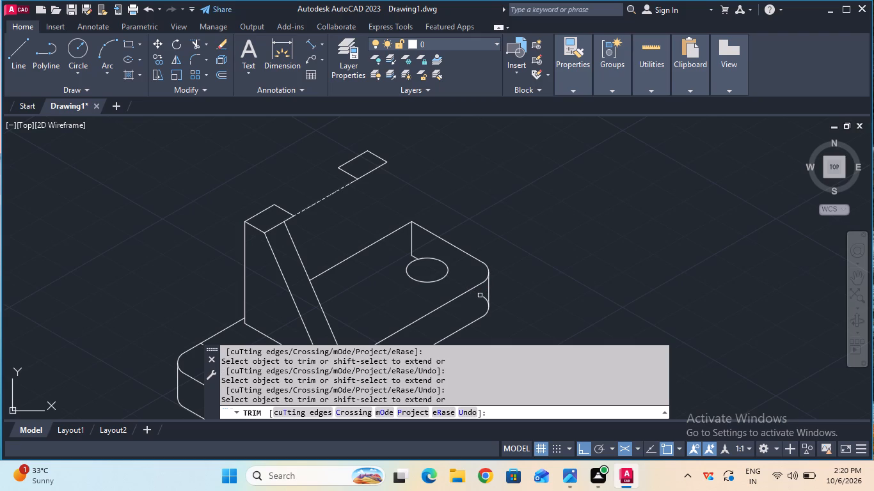
pyautogui.click(484, 300)
pyautogui.press('Escape')
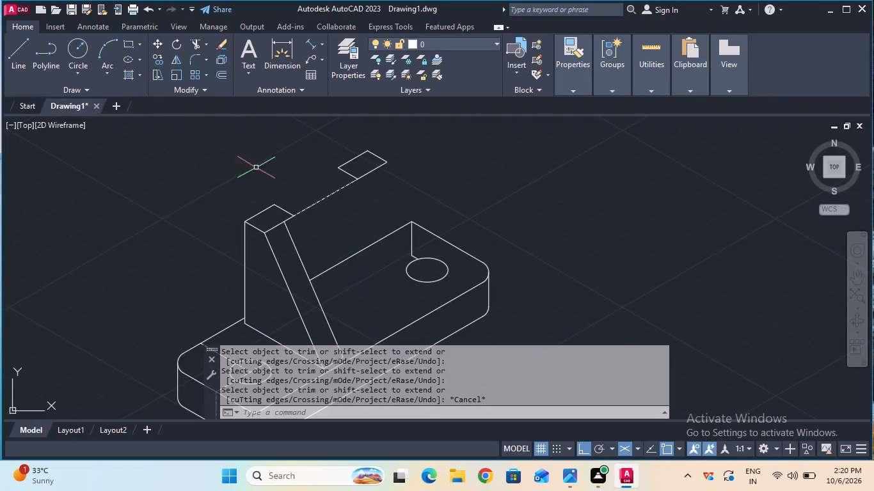
# Fillet the block's sharp far top corner with a 4 mm radius between the back and end edges.
pyautogui.click(196, 61)
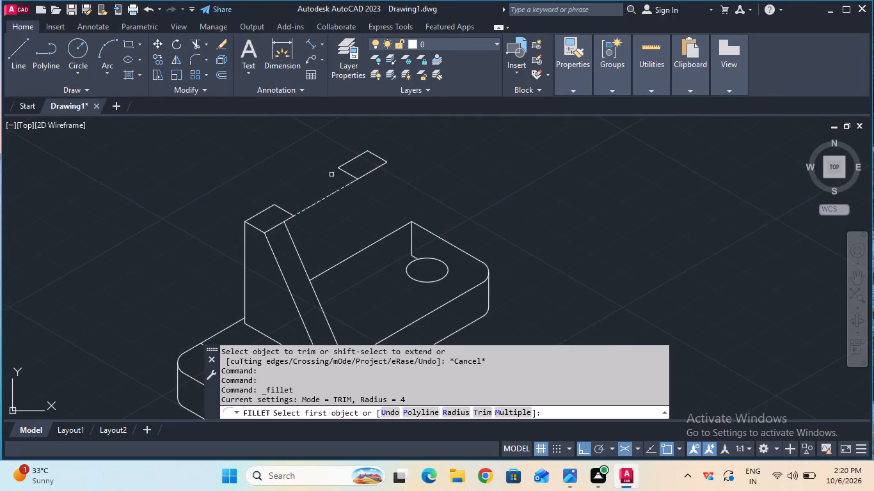
pyautogui.click(405, 228)
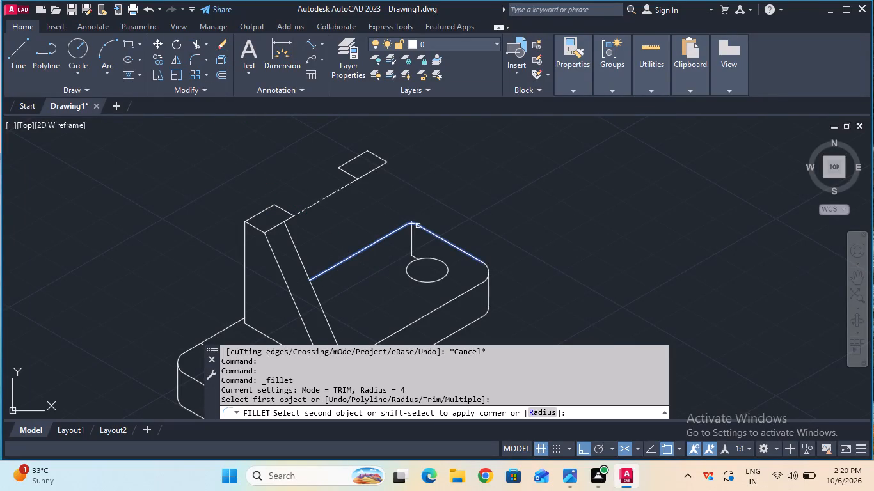
pyautogui.click(419, 226)
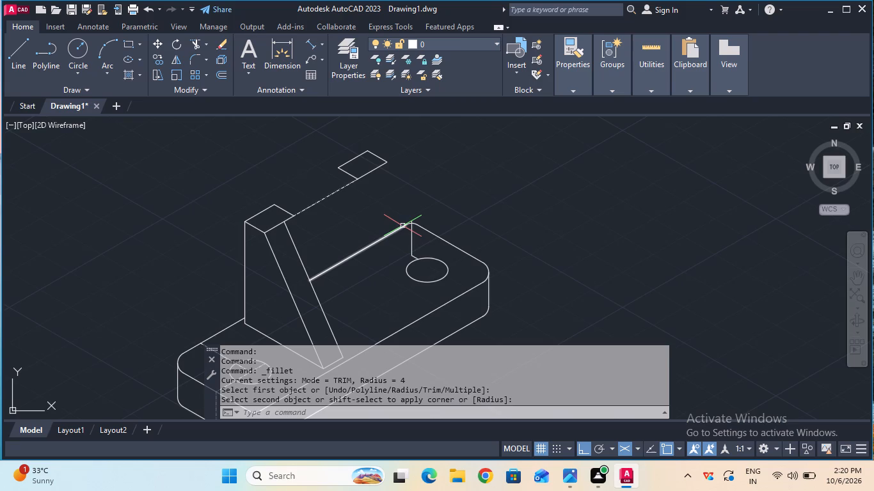
pyautogui.press('Escape')
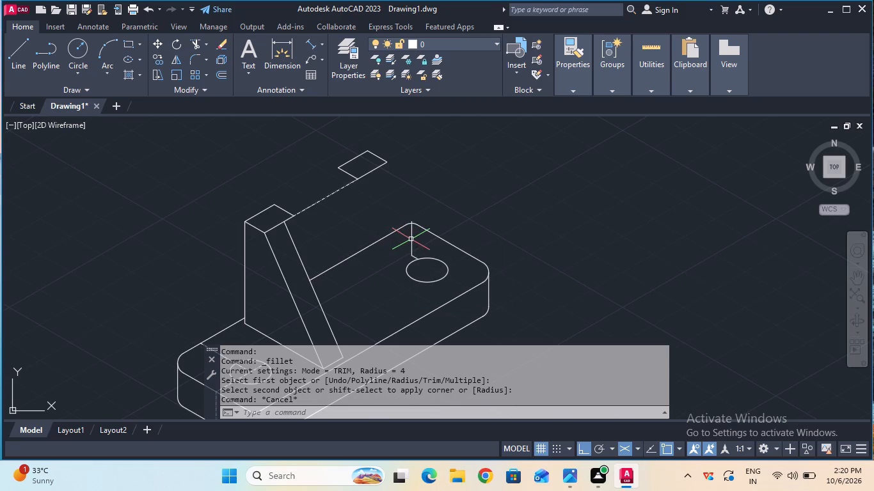
# Trim away the vertical edge at the newly rounded far corner, its leftover tip, and the short bottom-edge stub beside the copied hole.
pyautogui.click(411, 240)
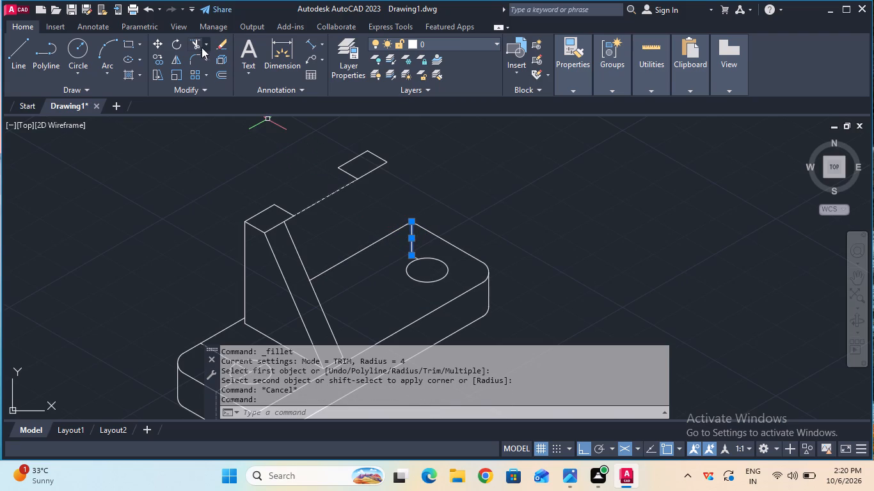
pyautogui.click(195, 43)
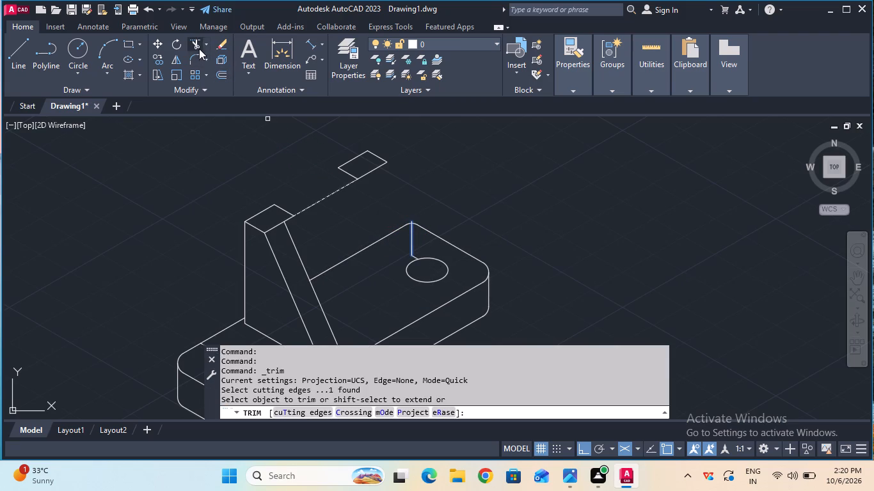
pyautogui.click(196, 45)
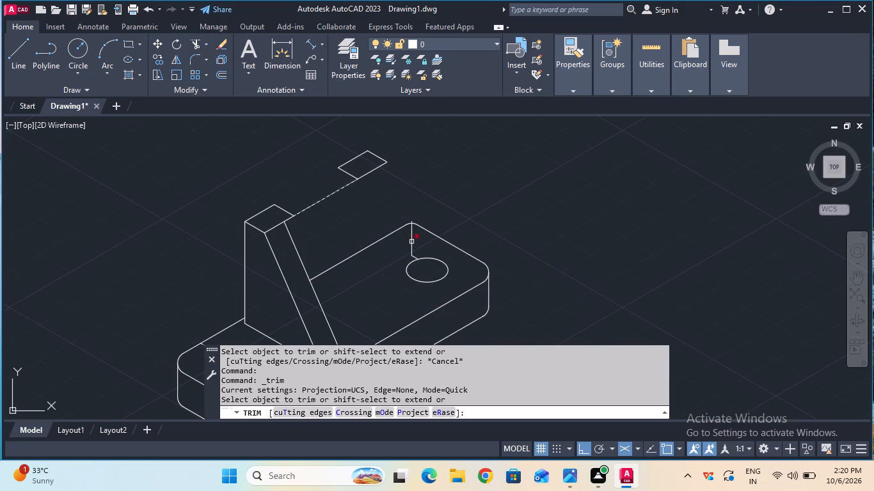
pyautogui.click(411, 242)
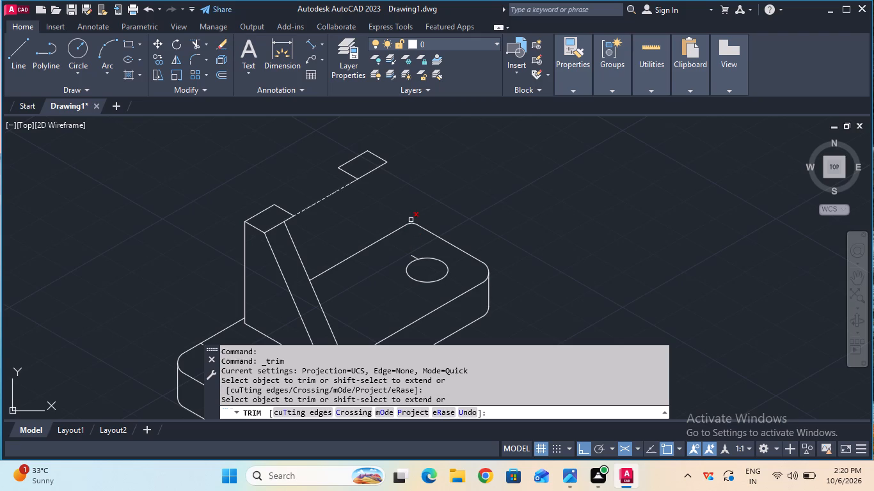
pyautogui.click(411, 220)
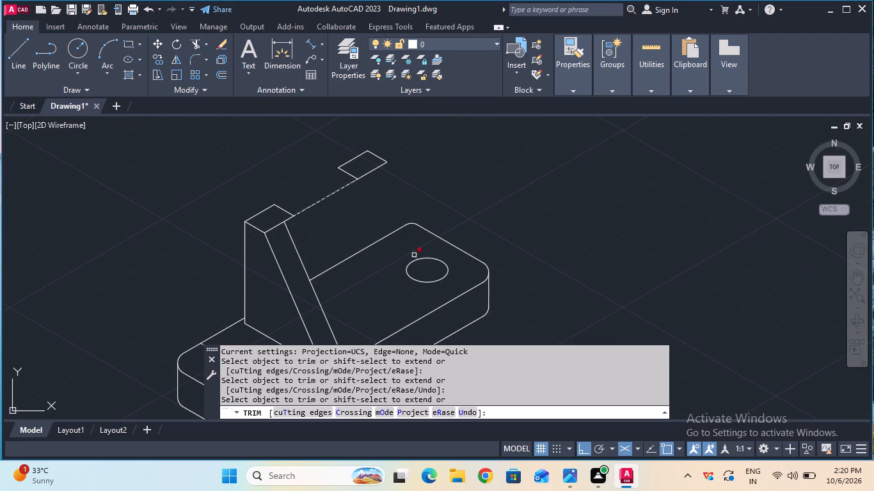
pyautogui.click(414, 256)
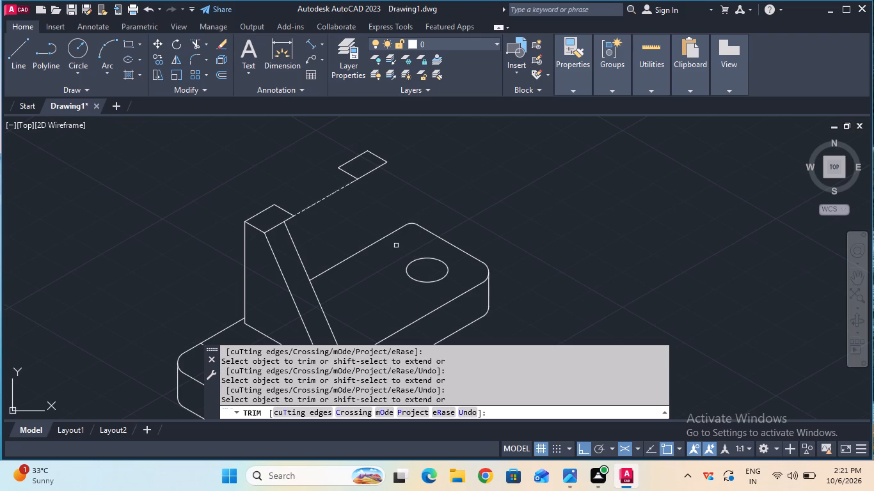
# On the right isoplane, draw a 10 mm vertical line down from the near corner of the small floating parallelogram.
pyautogui.press('Escape')
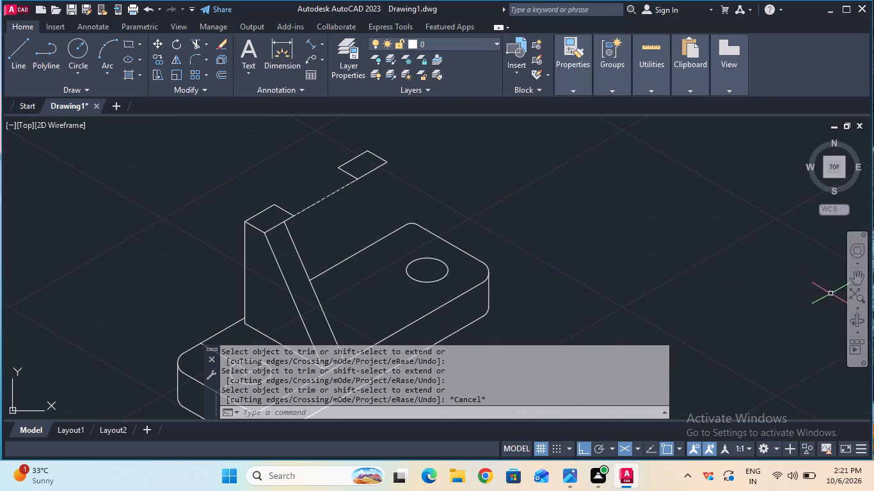
pyautogui.click(854, 281)
pyautogui.moveTo(626, 304); pyautogui.dragTo(626, 277)
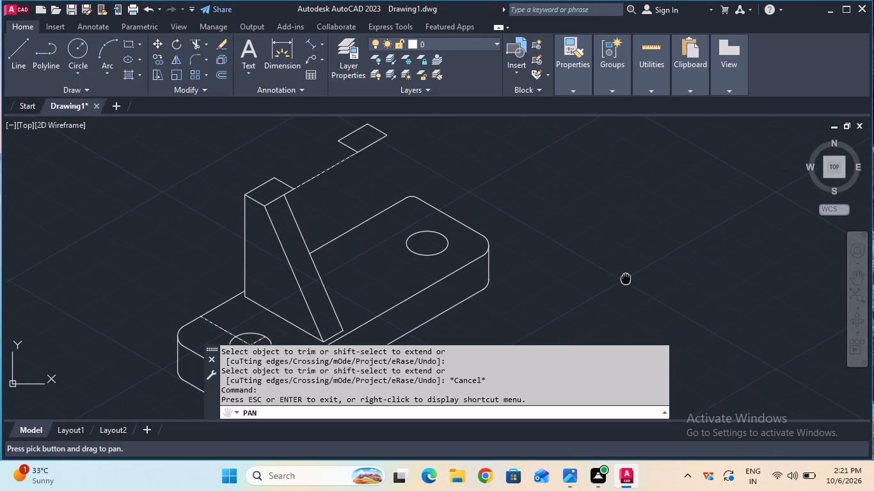
pyautogui.press('Escape')
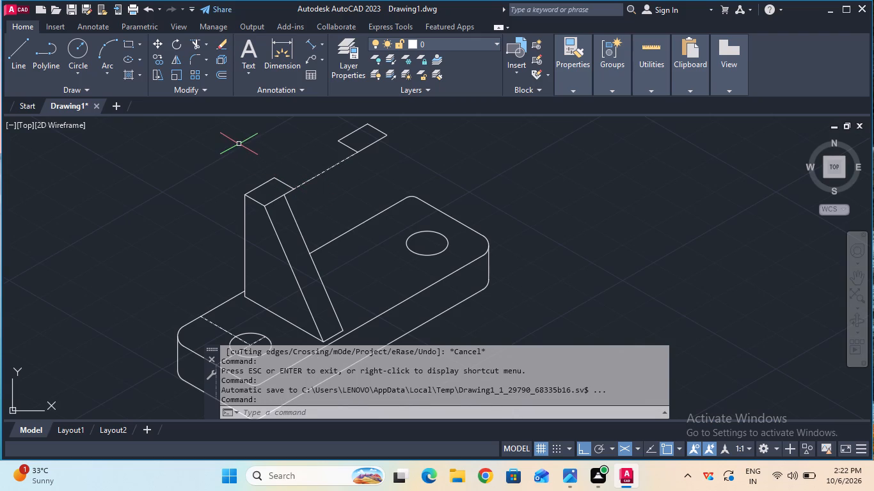
pyautogui.click(21, 55)
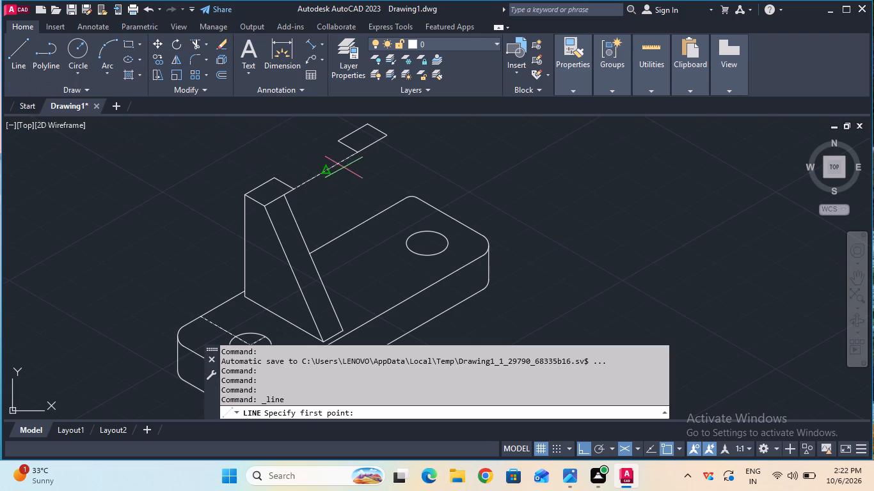
pyautogui.click(354, 154)
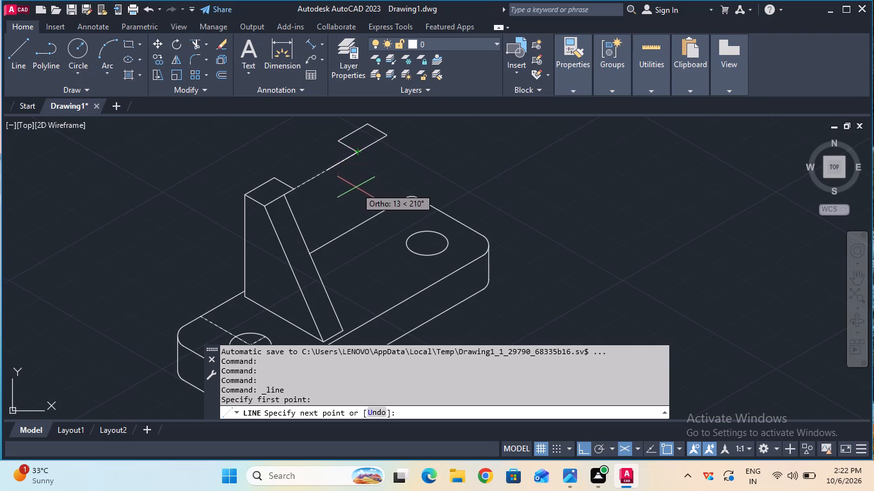
pyautogui.press('F5')
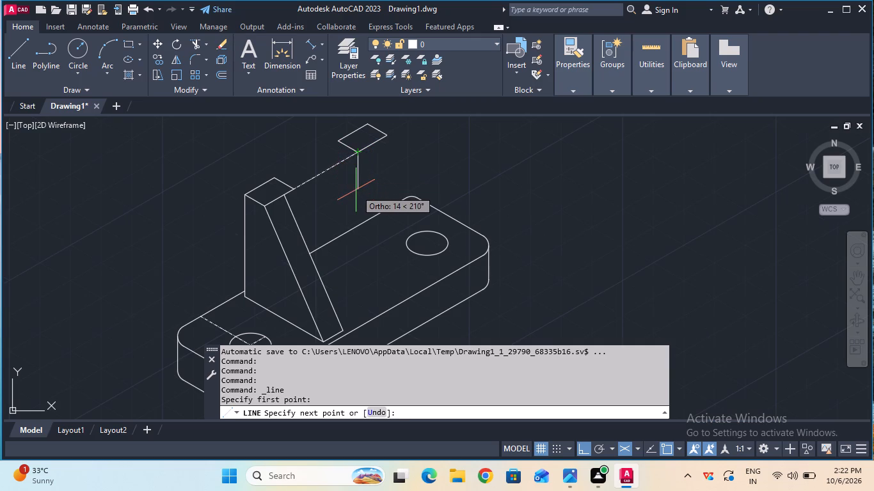
pyautogui.press('1')
pyautogui.press('0')
pyautogui.press('Return')
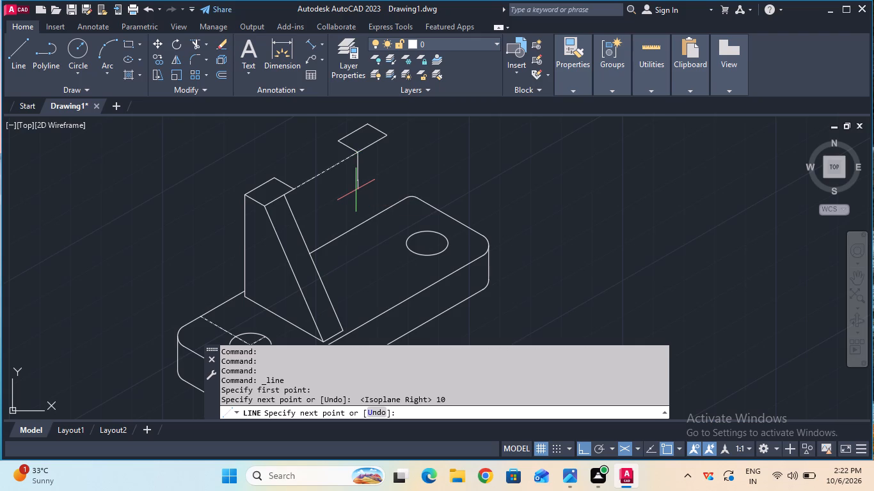
pyautogui.press('Escape')
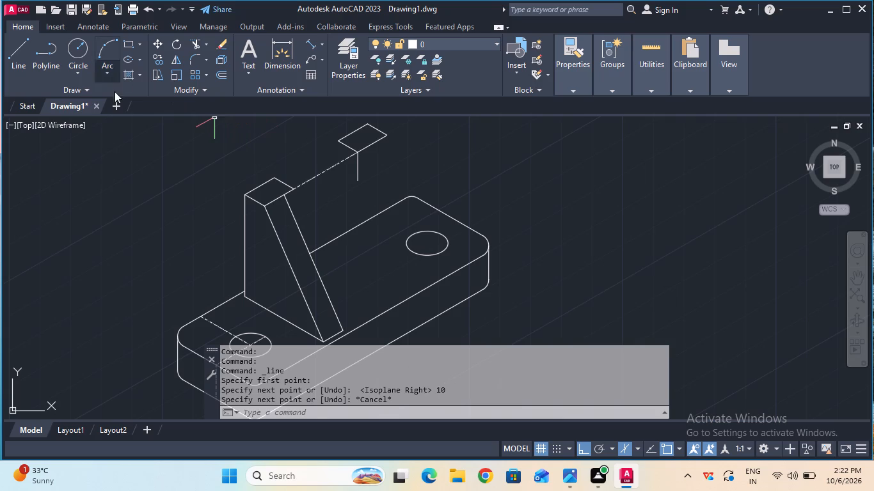
pyautogui.press('e')
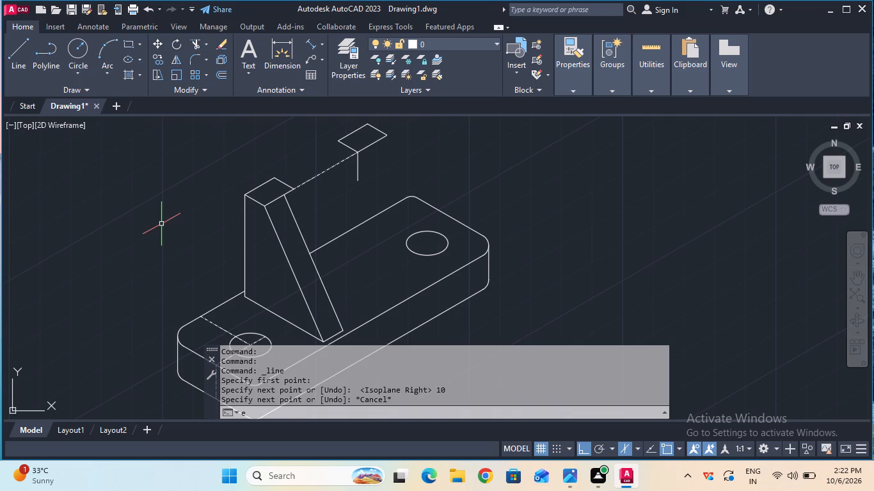
pyautogui.press('Escape')
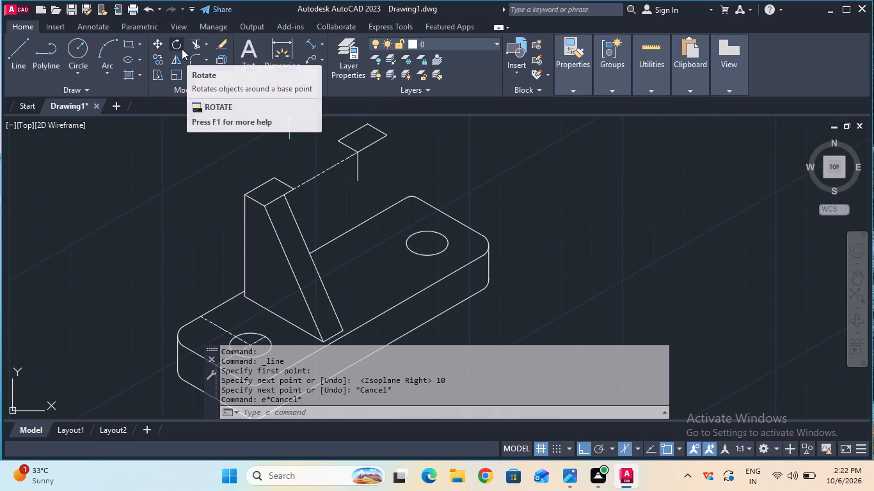
# Measure the centre line between the floating parallelogram's near corner and the upright's top corner with an aligned dimension.
pyautogui.click(314, 45)
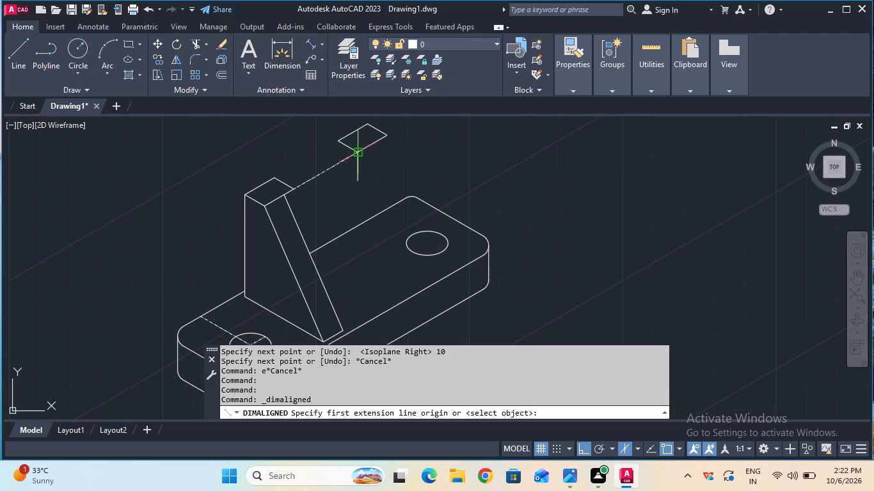
pyautogui.click(360, 150)
pyautogui.click(293, 190)
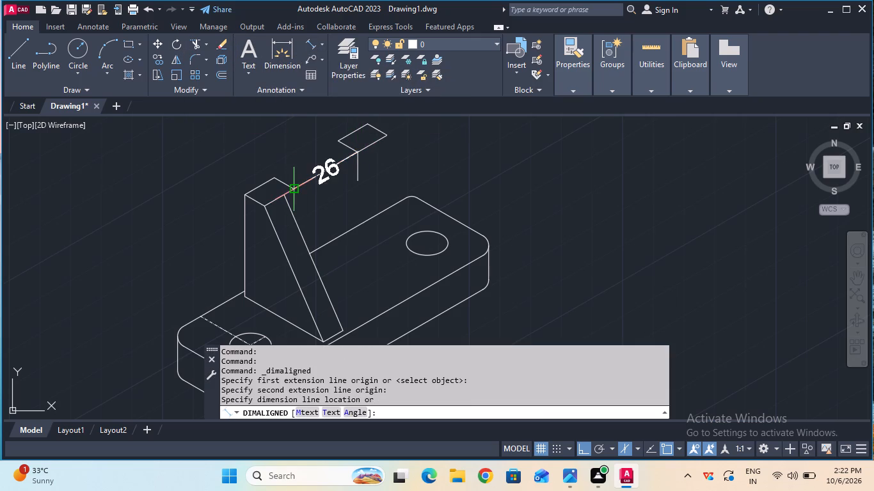
pyautogui.press('Escape')
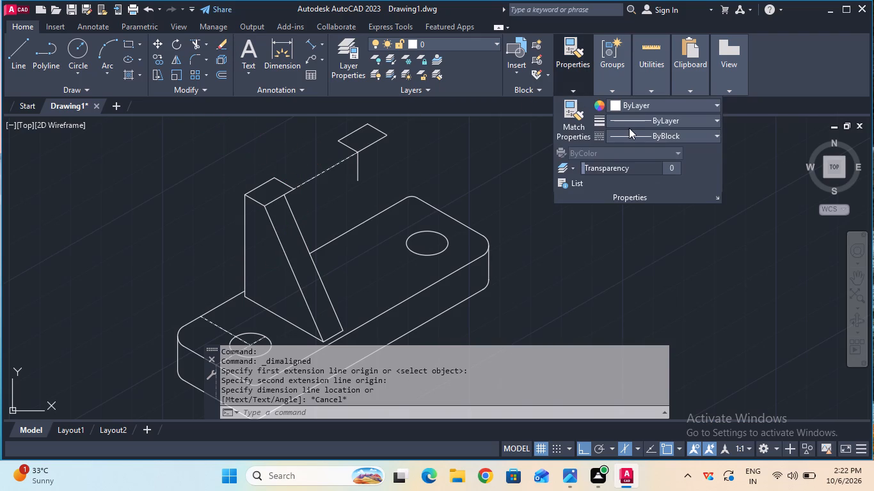
# With the CENTER linetype, draw a 26 mm line from the lower end of the 10 mm vertical line back toward the upright.
pyautogui.click(632, 132)
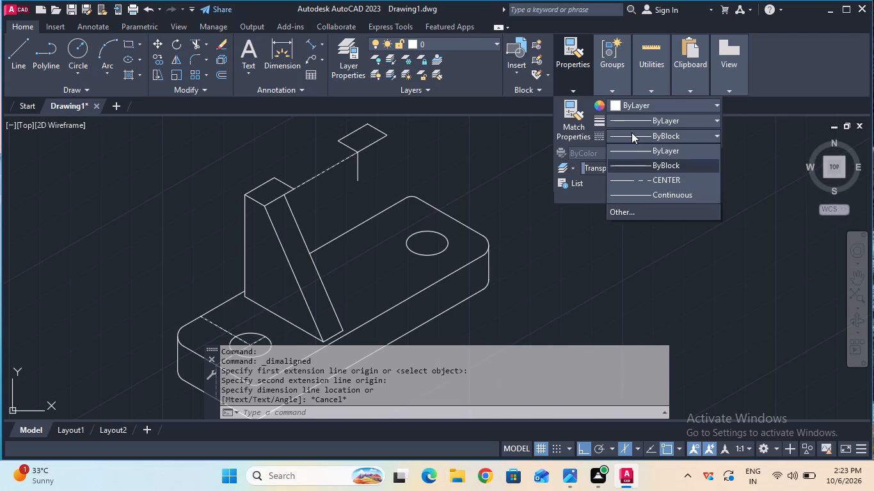
pyautogui.click(642, 178)
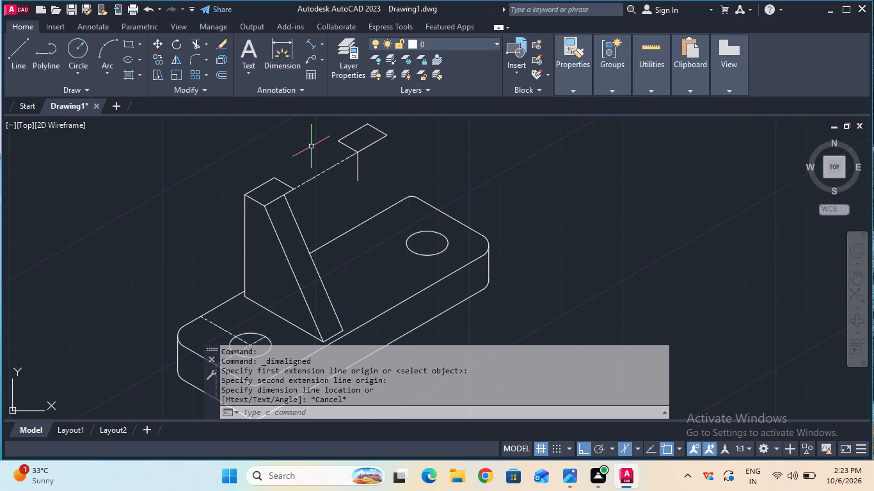
pyautogui.click(17, 75)
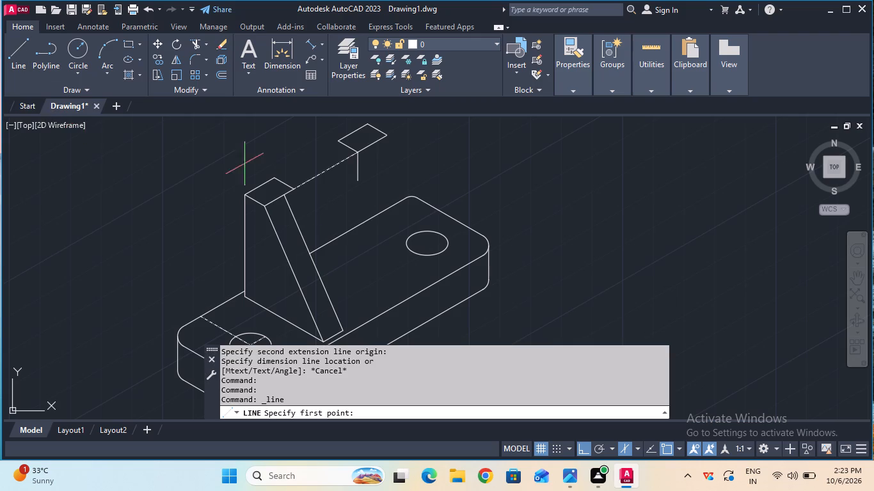
pyautogui.click(358, 183)
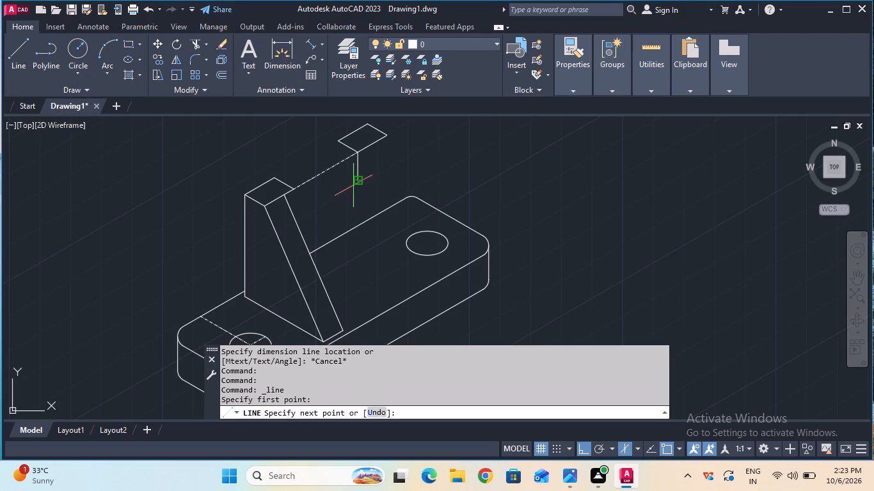
pyautogui.write('26')
pyautogui.press('Return')
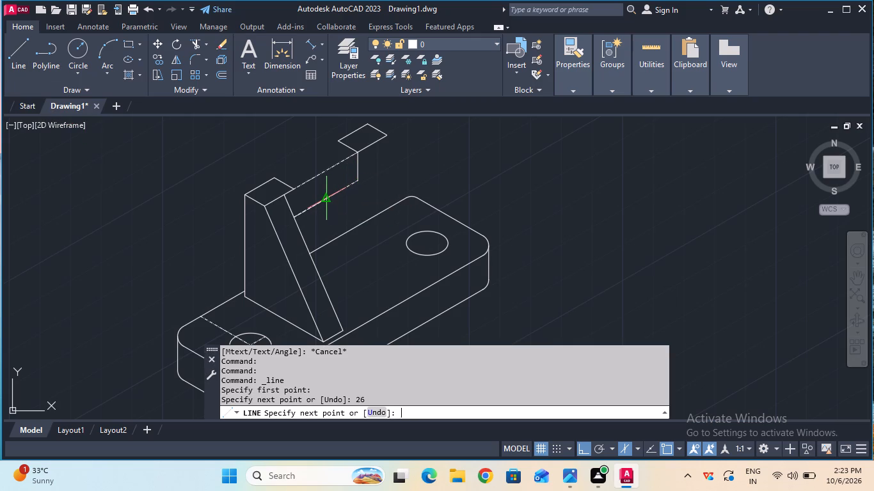
pyautogui.press('Escape')
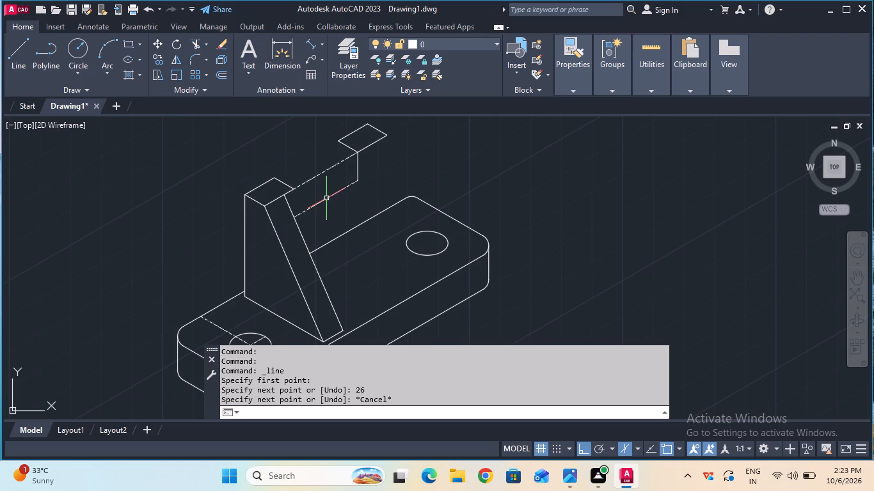
pyautogui.press('Escape')
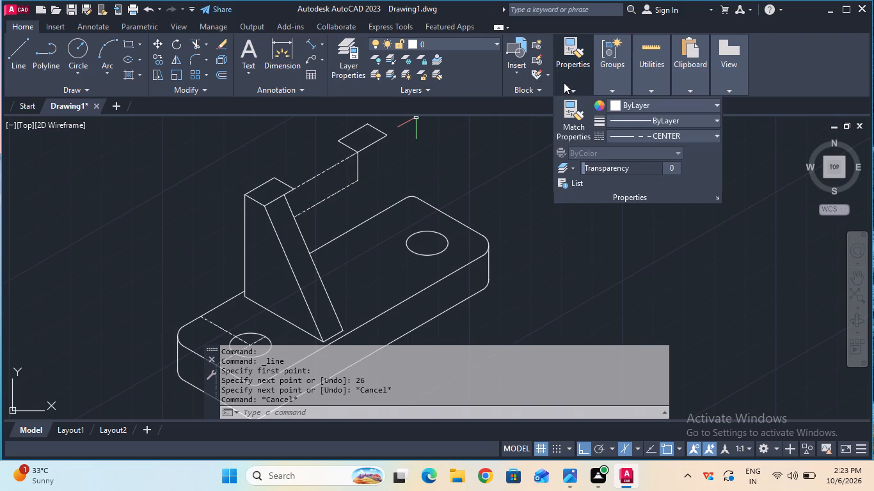
# With the linetype set to ByBlock, draw a 10 mm vertical line down from the upright's top corner where the upper centre line meets it.
pyautogui.click(564, 82)
pyautogui.click(641, 135)
pyautogui.click(644, 166)
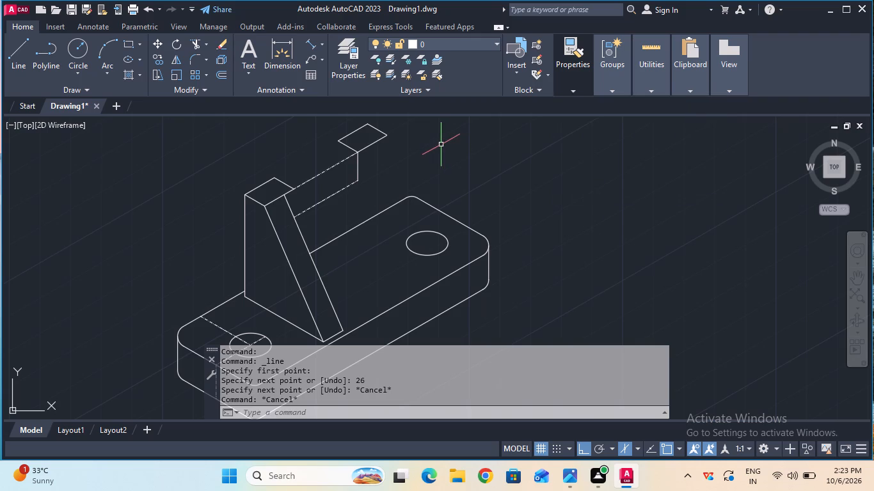
pyautogui.click(559, 85)
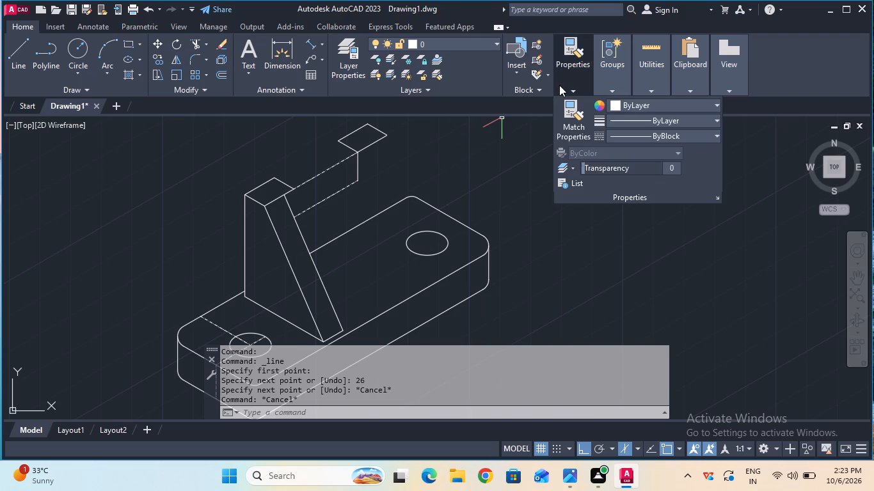
pyautogui.click(559, 85)
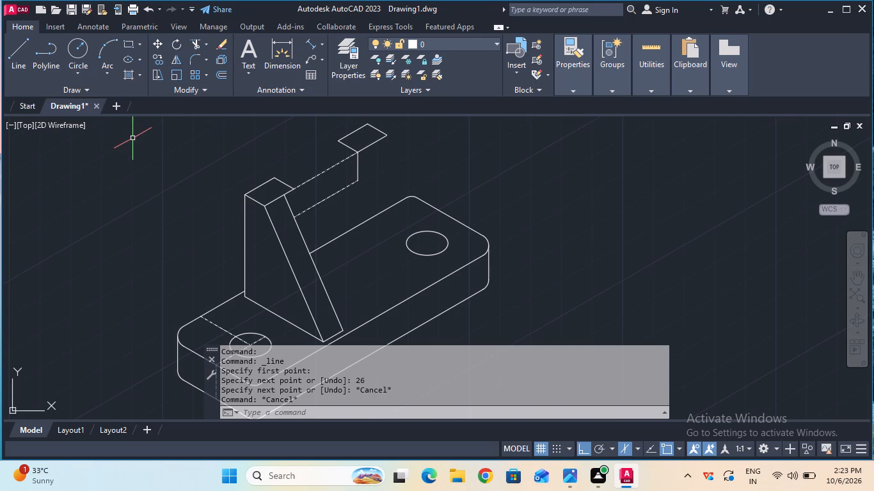
pyautogui.click(13, 61)
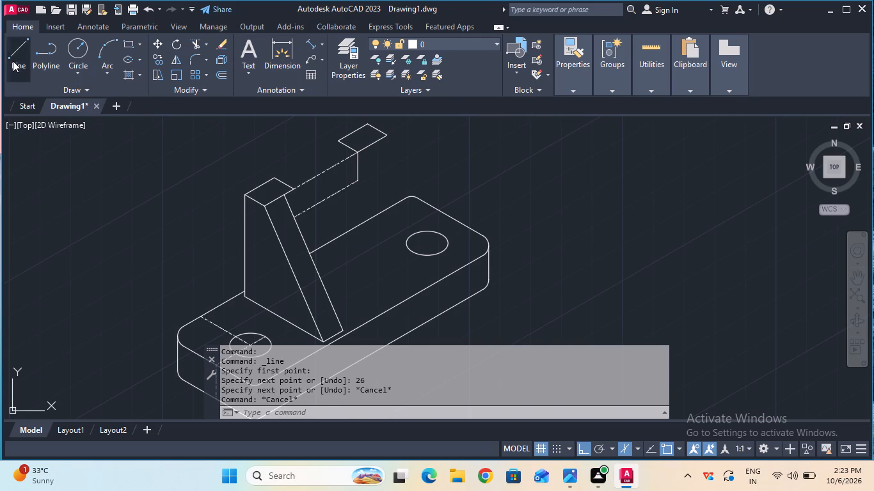
pyautogui.click(293, 191)
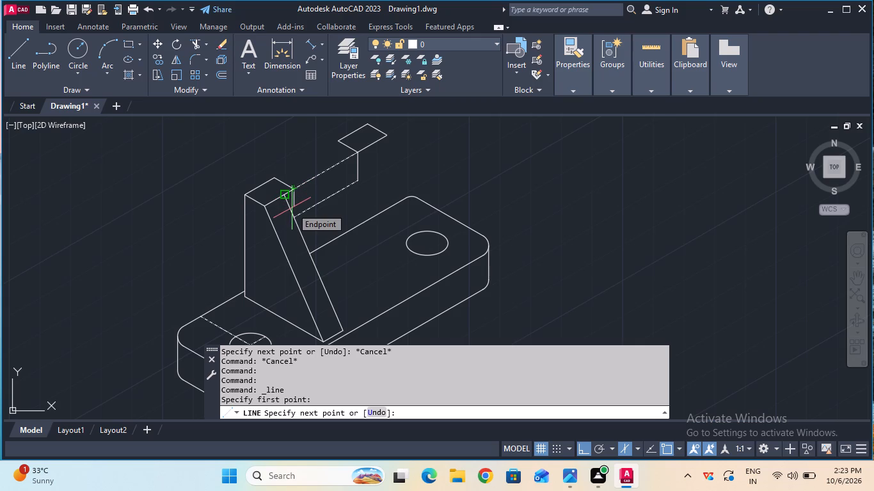
pyautogui.press('1')
pyautogui.press('0')
pyautogui.press('Return')
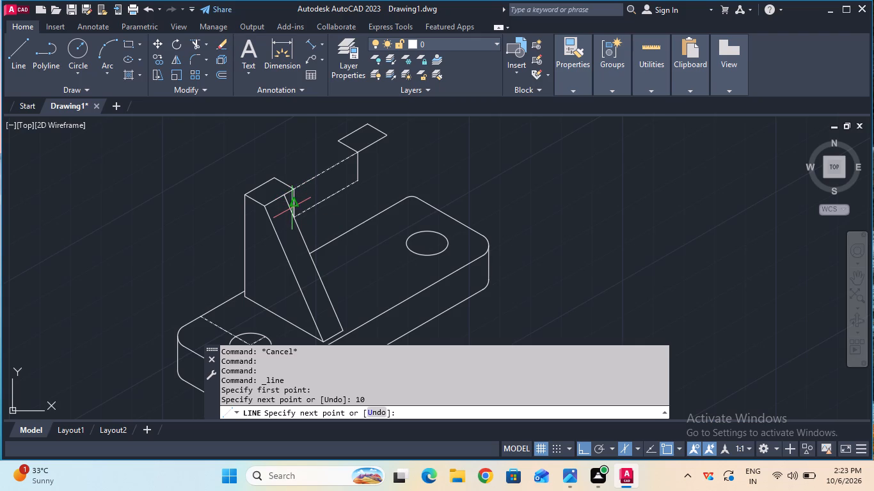
pyautogui.press('Escape')
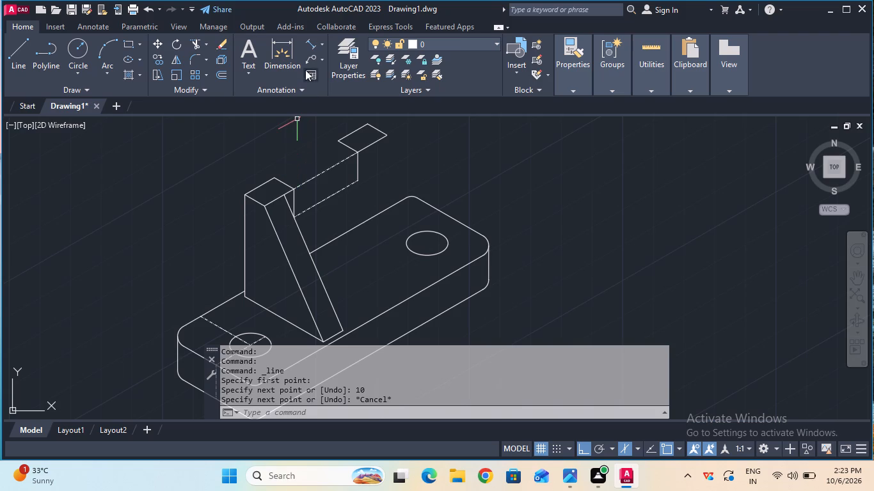
# Measure the upper centre line again with an aligned dimension from the upright's top corner to the floating parallelogram.
pyautogui.click(310, 49)
pyautogui.click(296, 190)
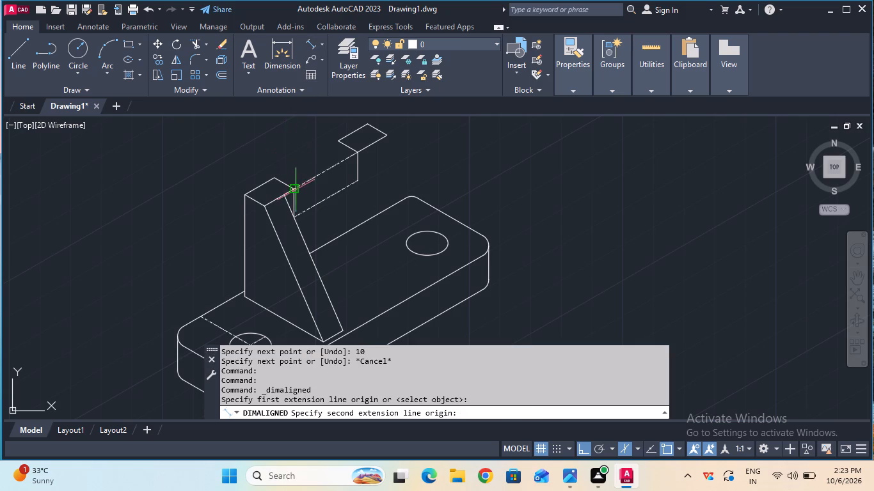
pyautogui.click(354, 153)
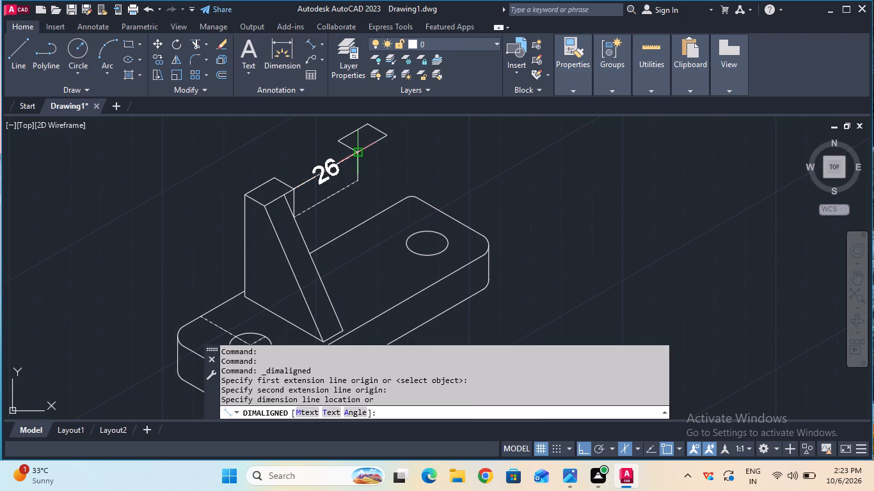
pyautogui.press('Escape')
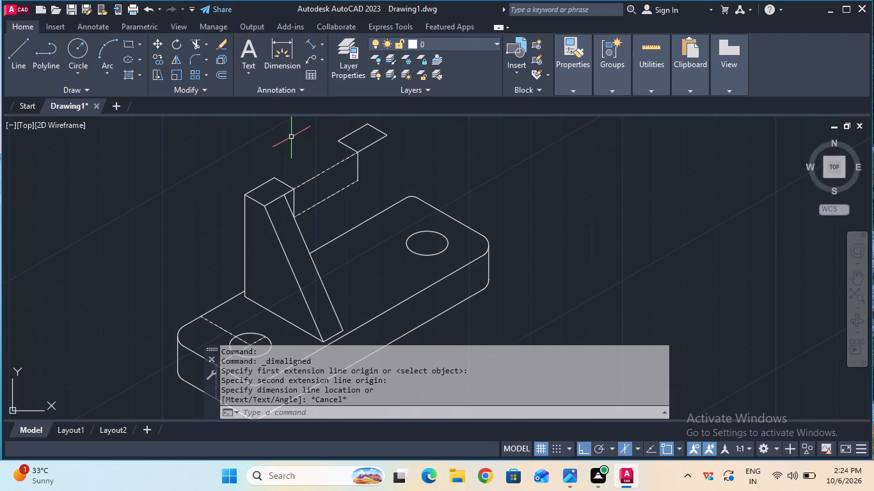
# Draw a 13 mm radius isocircle centred on the midpoint of the lower centre line between the upright and the floating parallelogram.
pyautogui.write('ell')
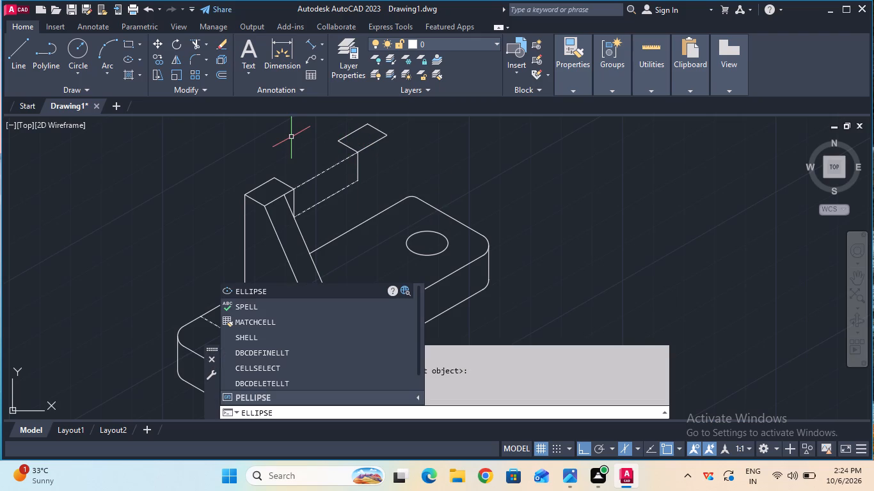
pyautogui.click(238, 286)
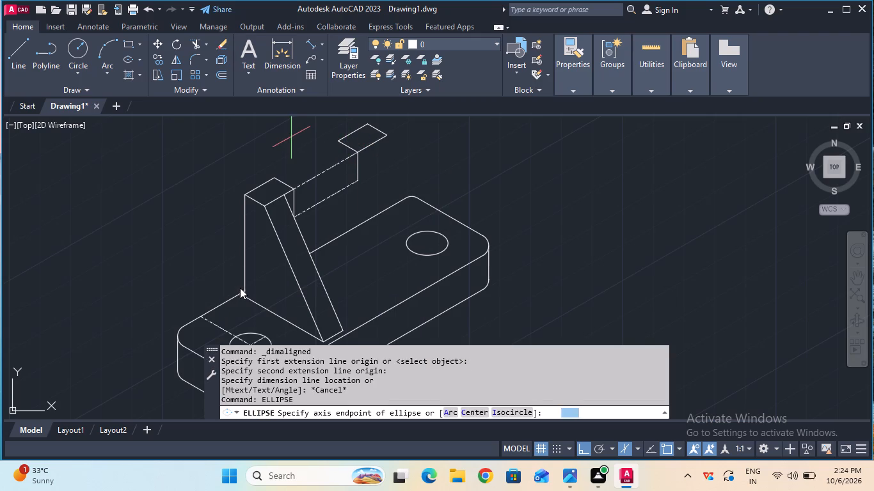
pyautogui.click(505, 410)
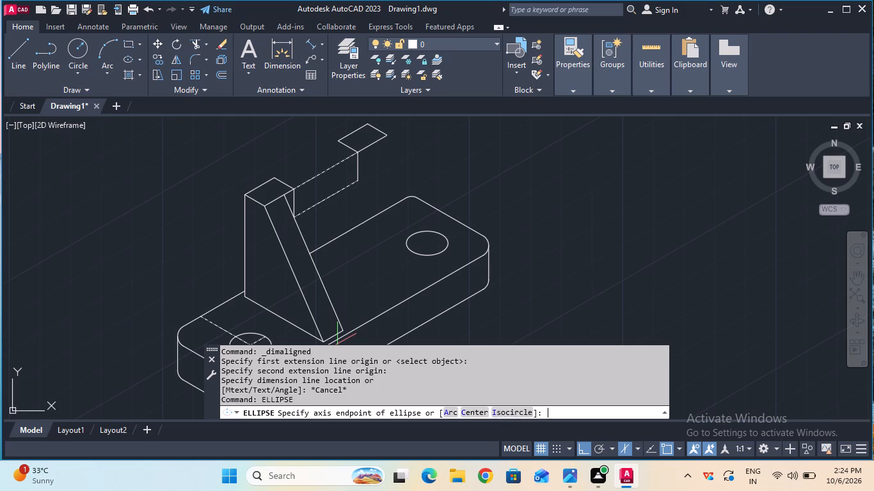
pyautogui.click(324, 196)
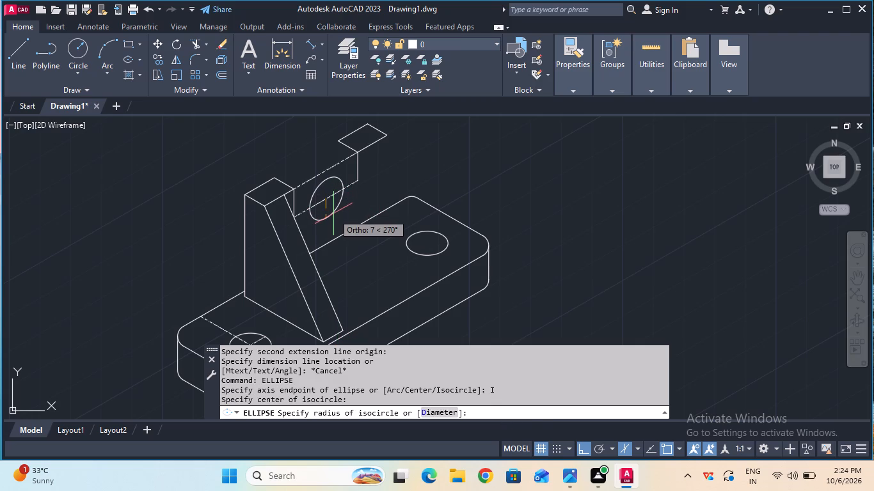
pyautogui.write('13')
pyautogui.press('Return')
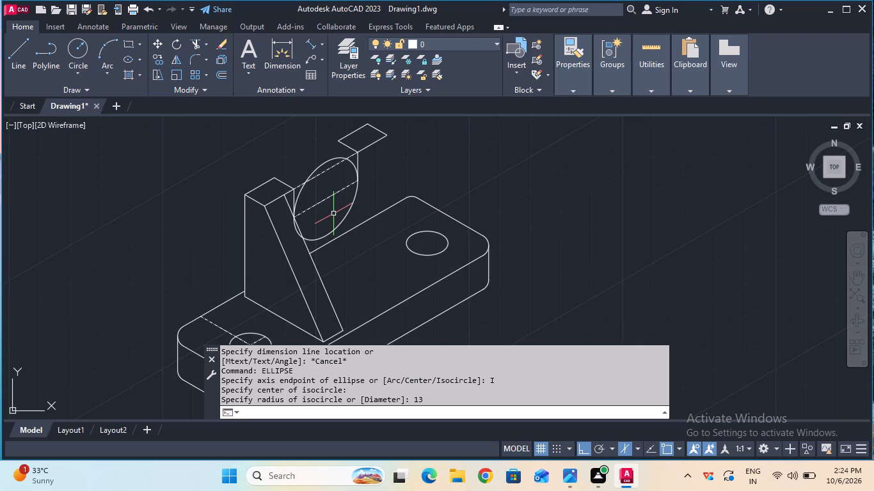
pyautogui.press('Escape')
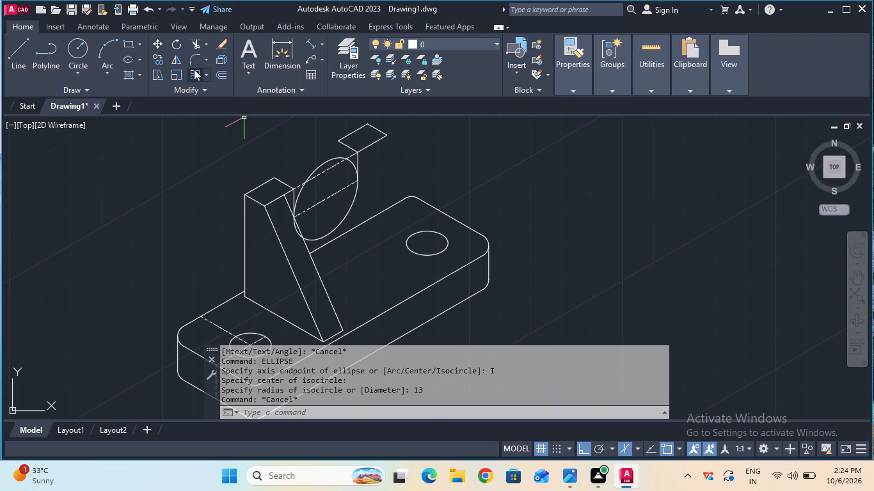
# Trim the isocircle's portions above the lower centre line and behind the slanted upright, keeping only the exposed lower arc.
pyautogui.click(196, 42)
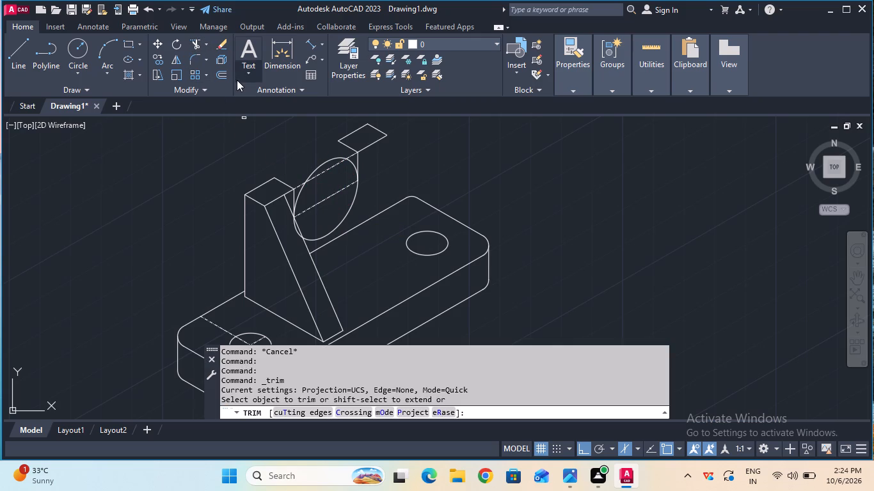
pyautogui.click(322, 161)
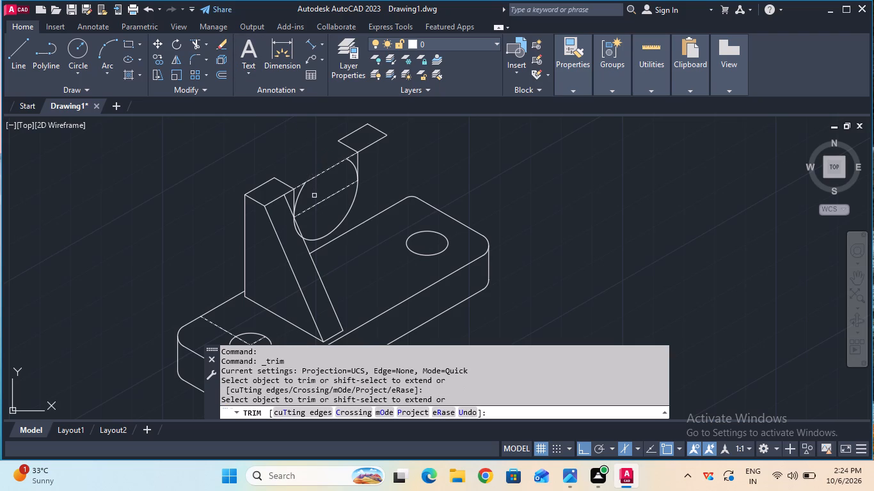
pyautogui.click(299, 195)
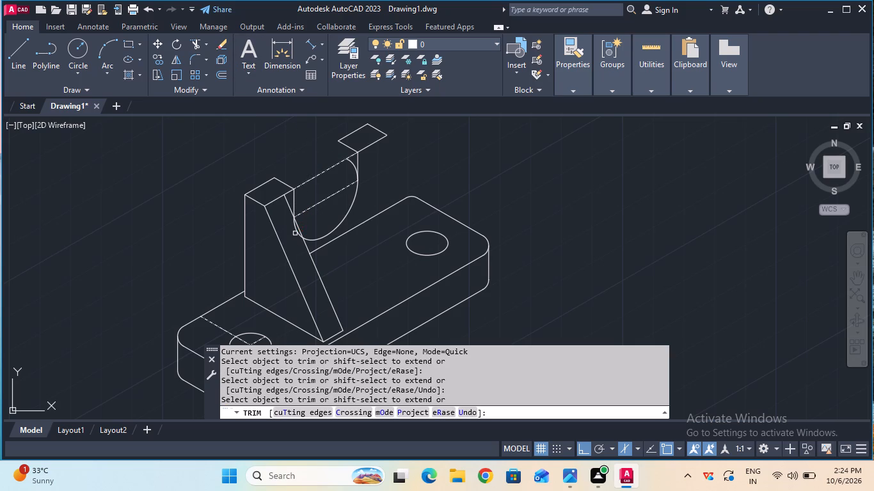
pyautogui.click(296, 231)
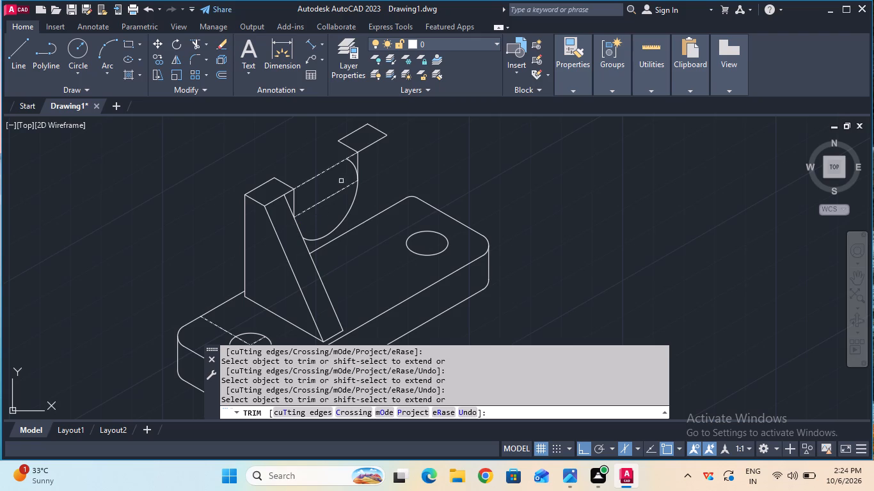
pyautogui.click(353, 166)
pyautogui.press('Escape')
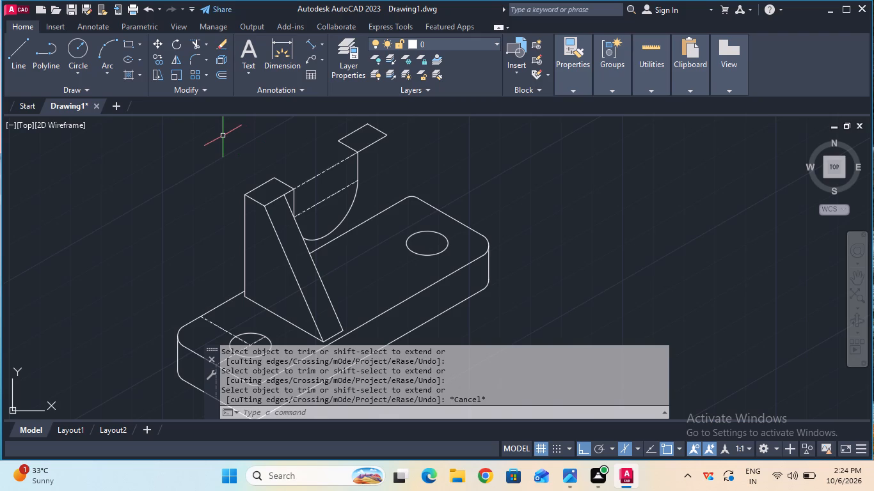
# With the CENTER linetype, draw a 32 mm line from the slanted upright's outer bottom corner, parallel to the block's long edge.
pyautogui.click(15, 66)
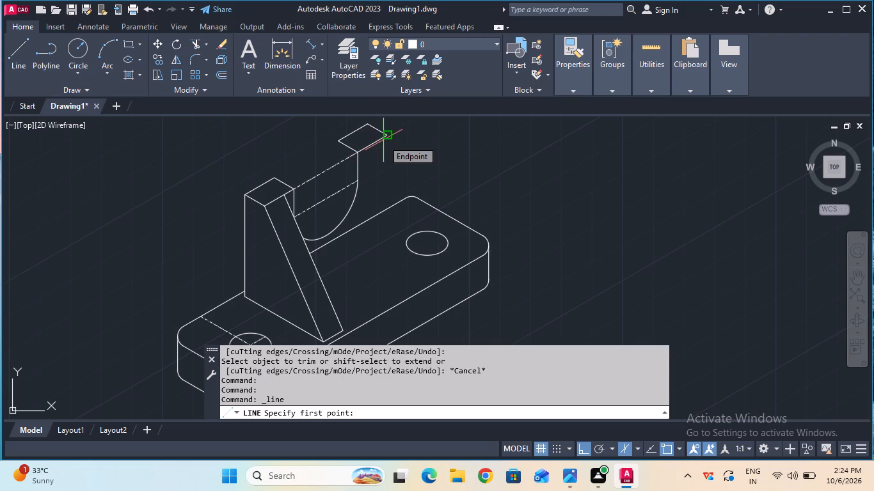
pyautogui.press('Escape')
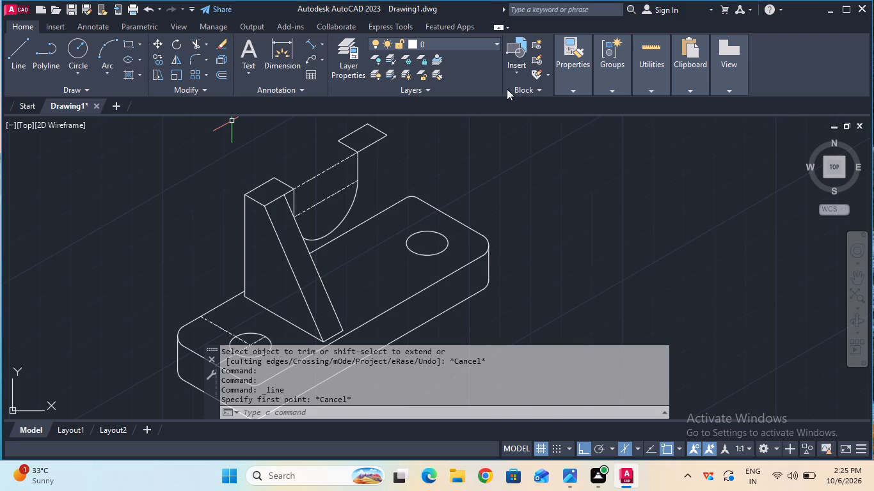
pyautogui.click(558, 86)
pyautogui.click(616, 133)
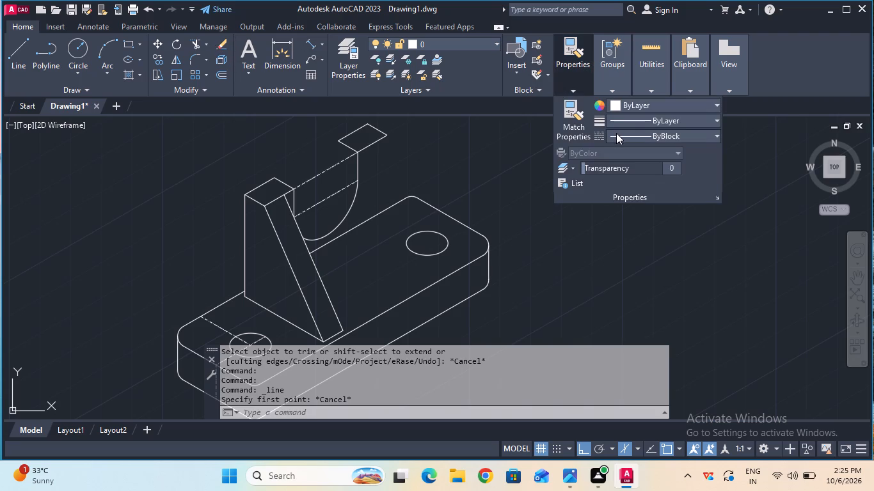
pyautogui.click(632, 175)
pyautogui.click(22, 49)
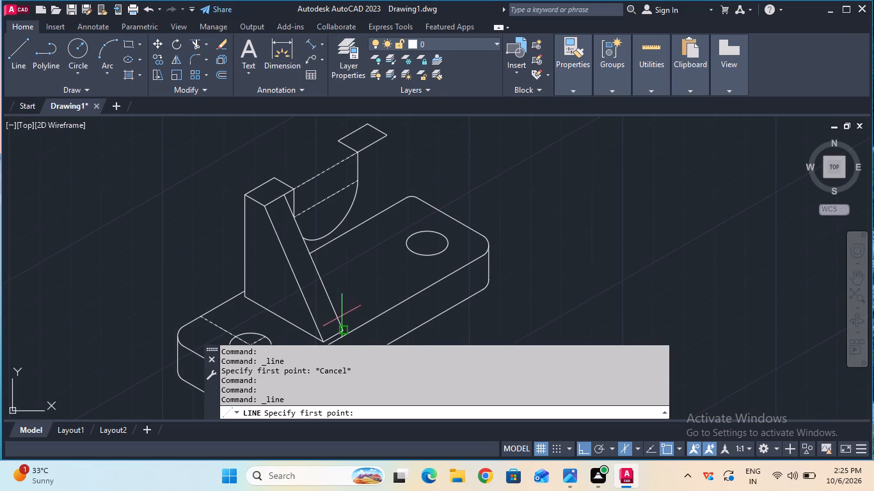
pyautogui.click(342, 331)
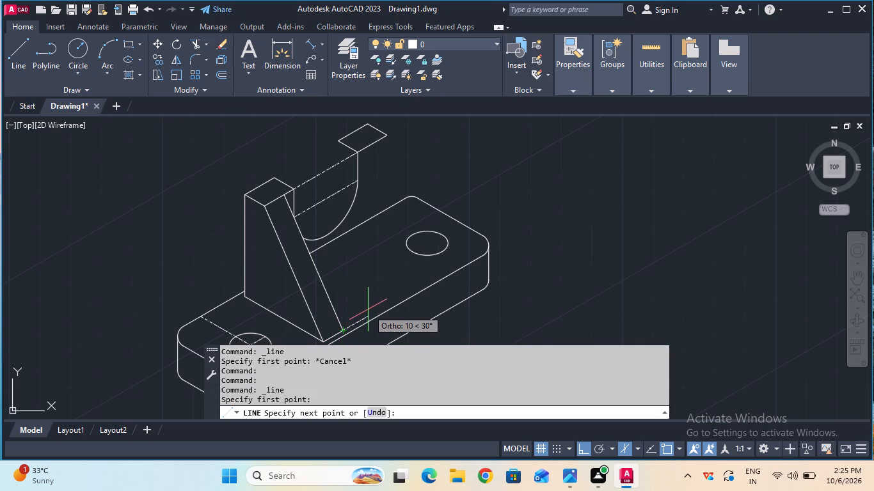
pyautogui.write('32')
pyautogui.press('Return')
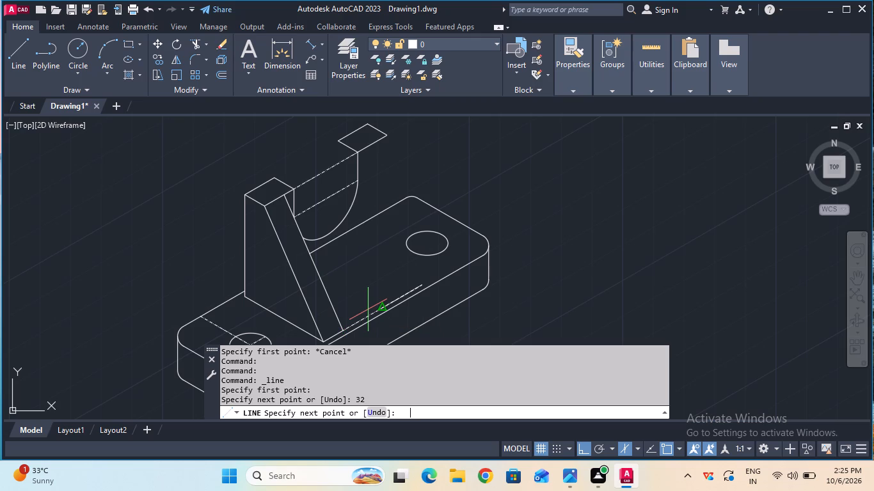
pyautogui.press('Escape')
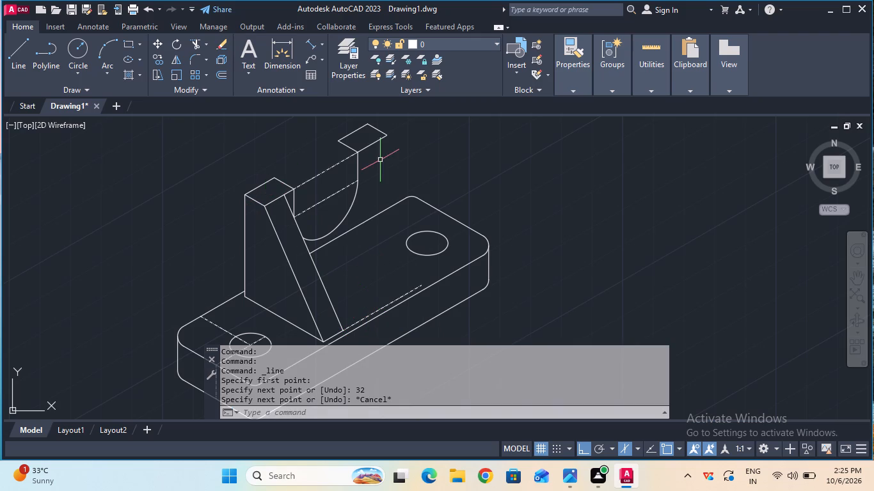
# With a solid linetype, draw an 8 mm line continuing from the far end of the 32 mm centre line in the same direction.
pyautogui.click(564, 89)
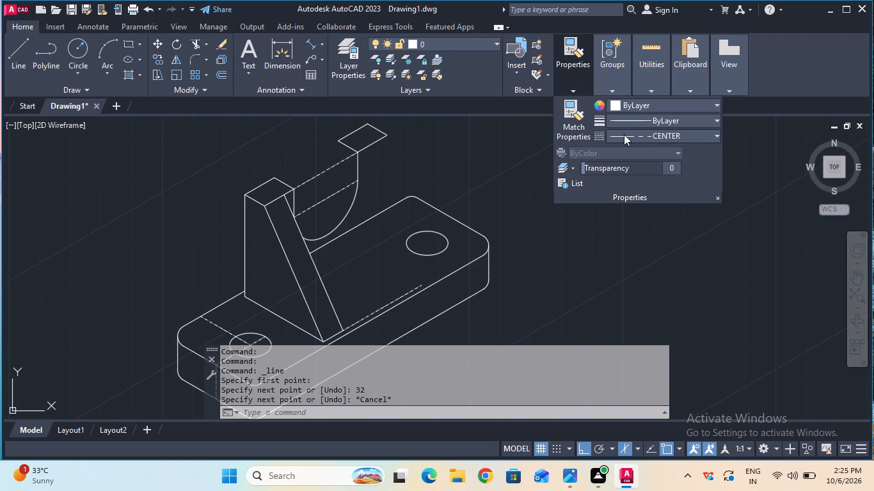
pyautogui.click(624, 134)
pyautogui.click(637, 168)
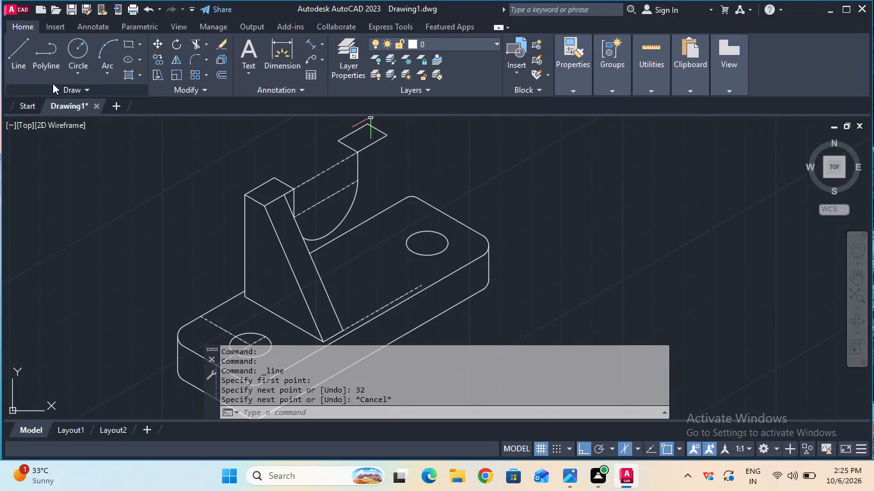
pyautogui.click(22, 63)
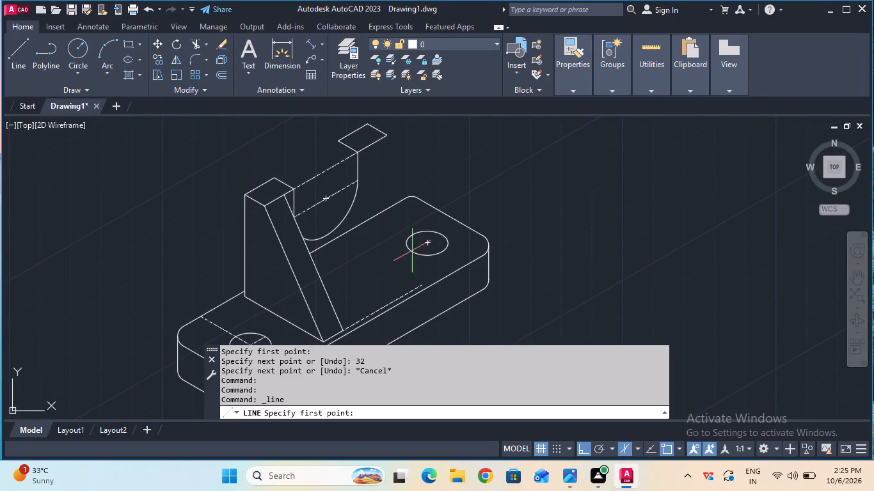
pyautogui.click(422, 281)
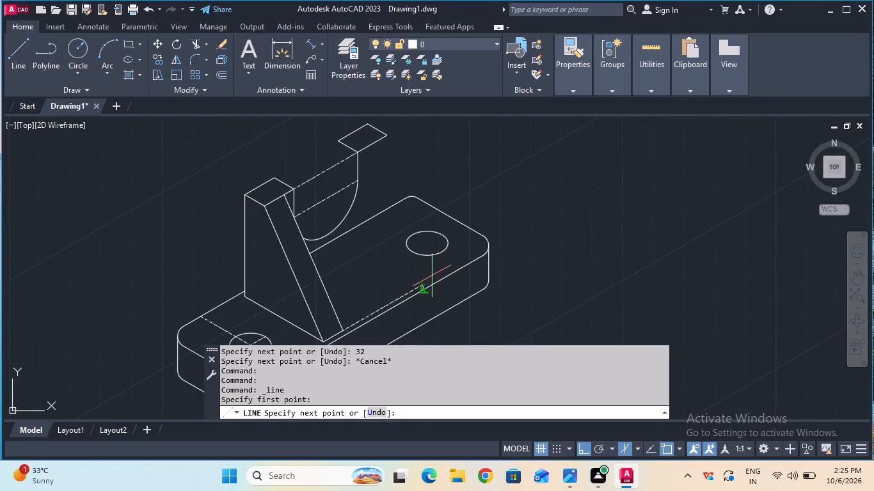
pyautogui.press('8')
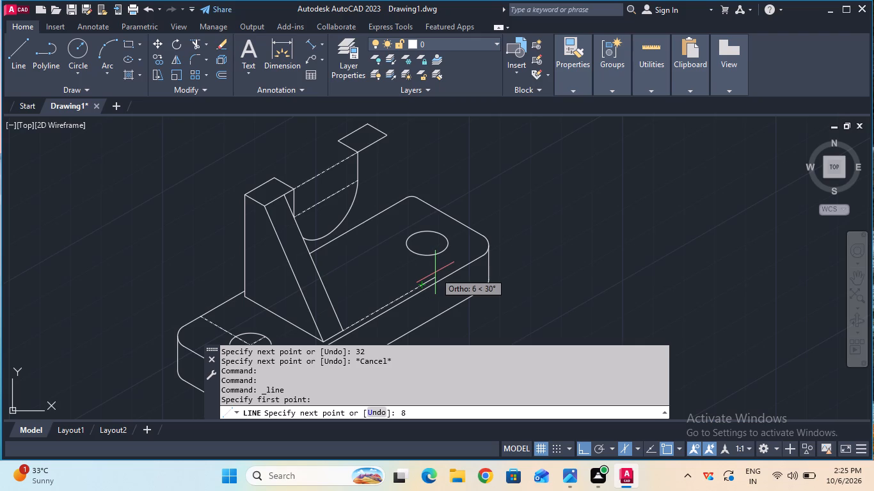
pyautogui.press('Return')
pyautogui.press('Escape')
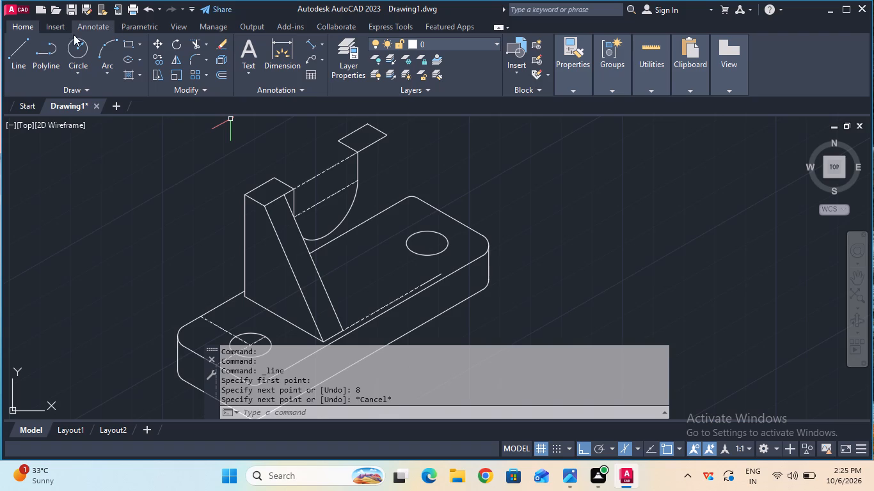
# With Ortho off, draw a slanted line from the floating parallelogram's outer corner to the far end of the 8 mm line.
pyautogui.click(25, 56)
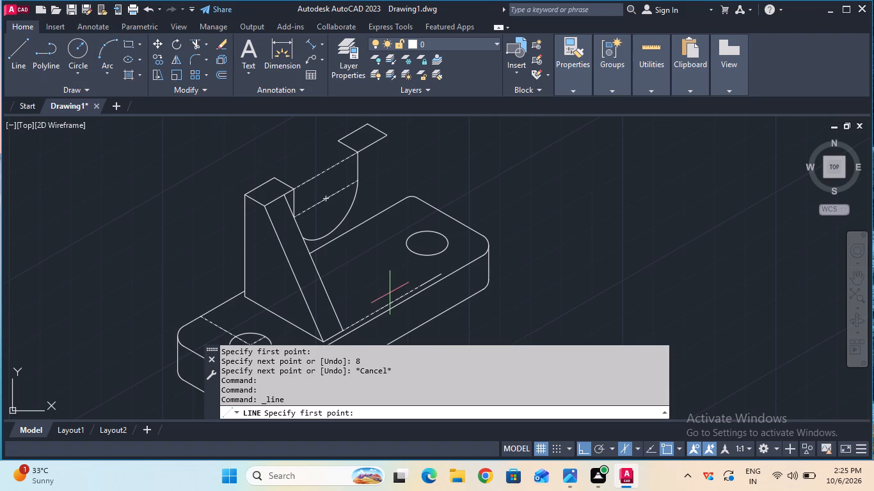
pyautogui.click(425, 282)
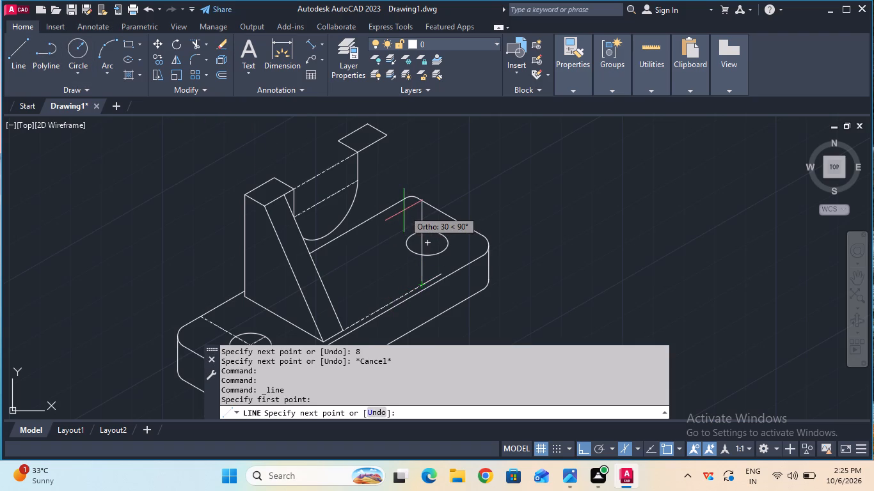
pyautogui.press('F8')
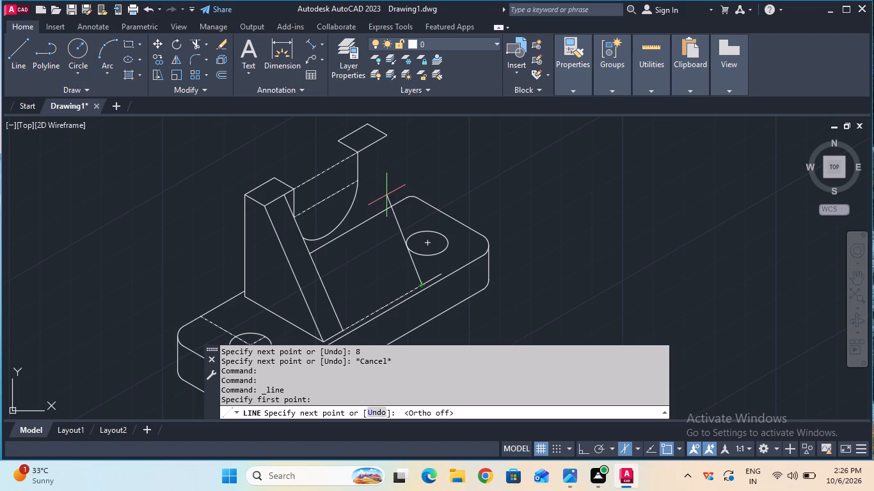
pyautogui.press('Escape')
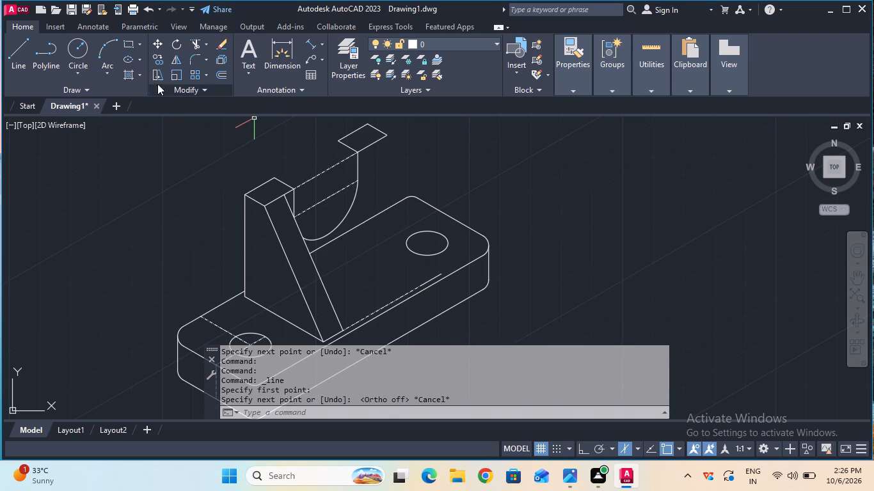
pyautogui.click(27, 42)
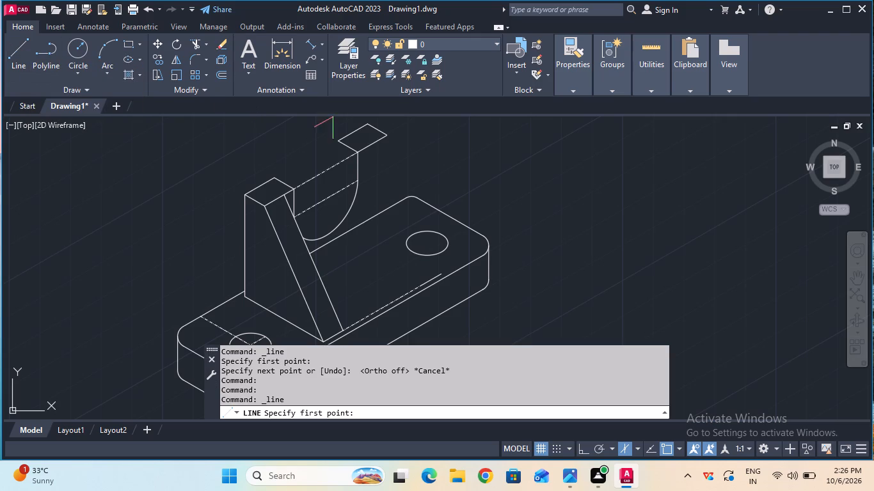
pyautogui.click(391, 134)
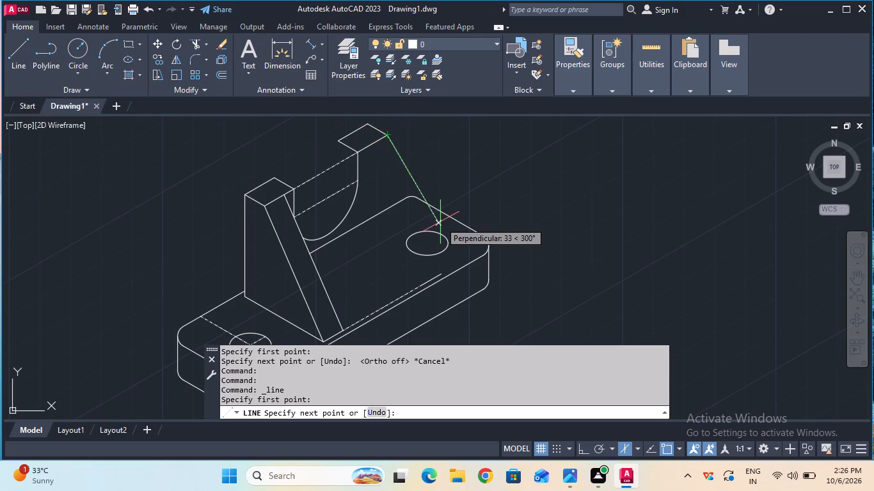
pyautogui.click(443, 270)
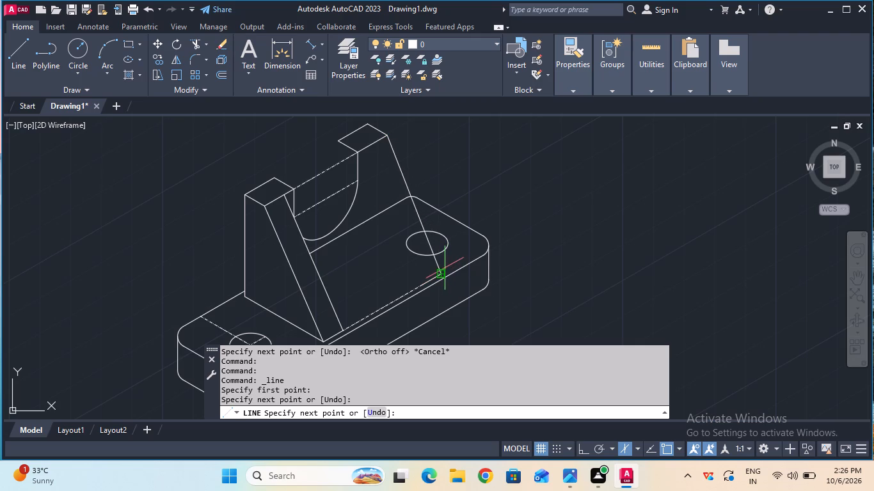
pyautogui.press('Escape')
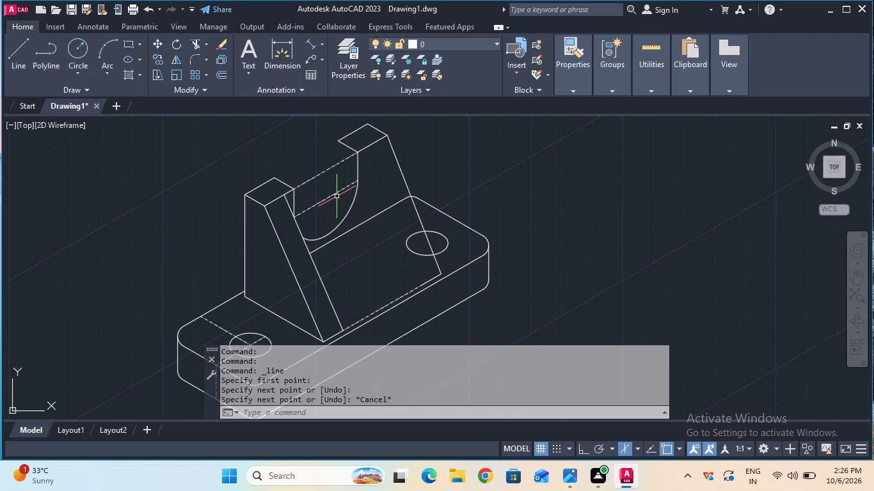
# Trim the portions of the far hole and the block's rear top edge that lie behind the second upright's outer slanted edge.
pyautogui.click(199, 41)
pyautogui.click(409, 245)
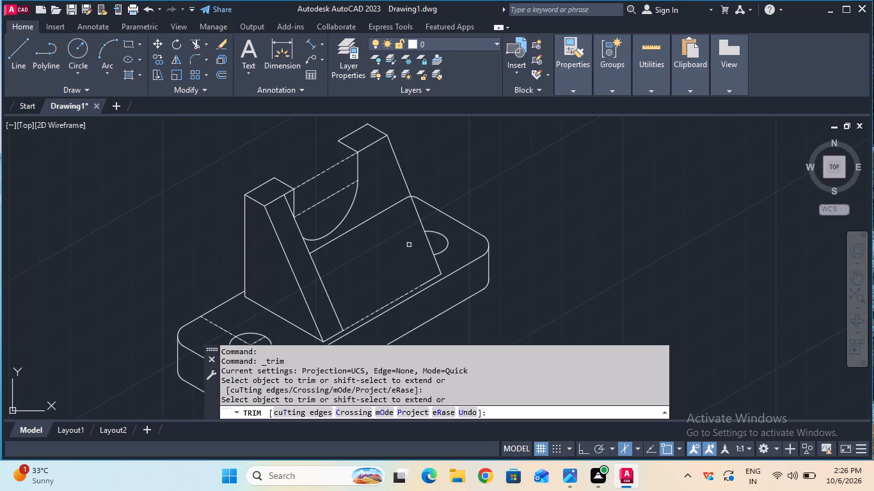
pyautogui.press('Escape')
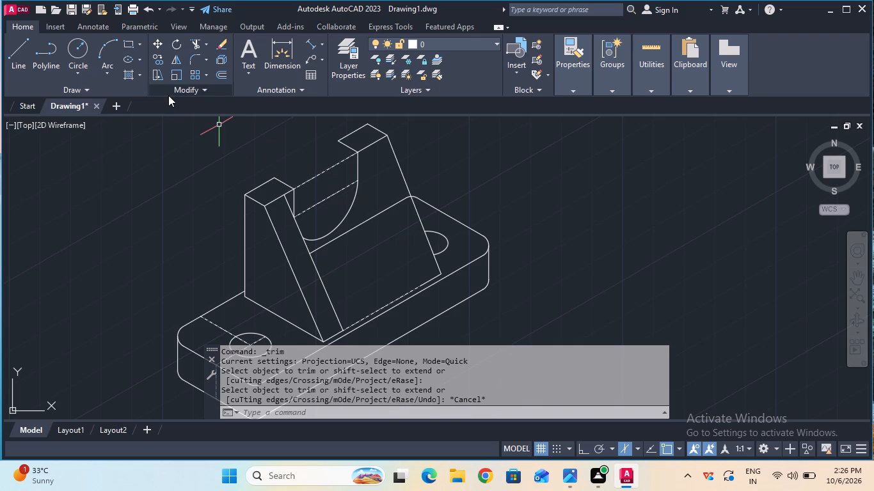
pyautogui.click(198, 45)
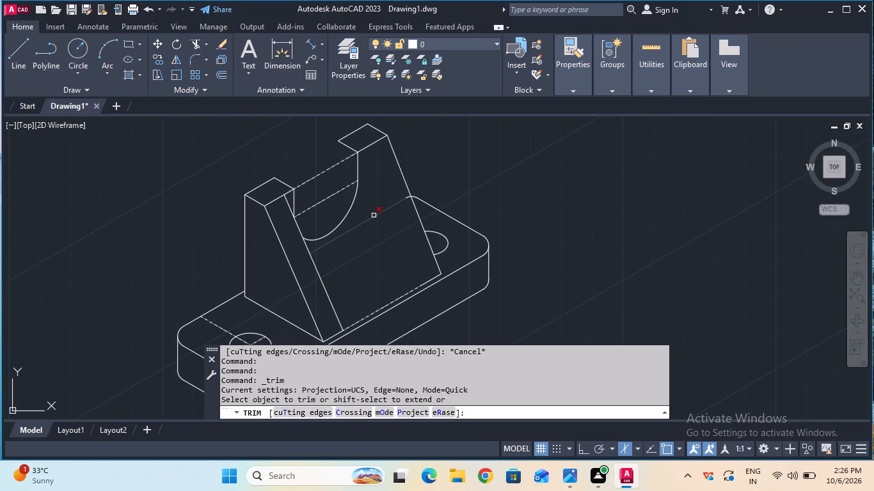
pyautogui.click(374, 215)
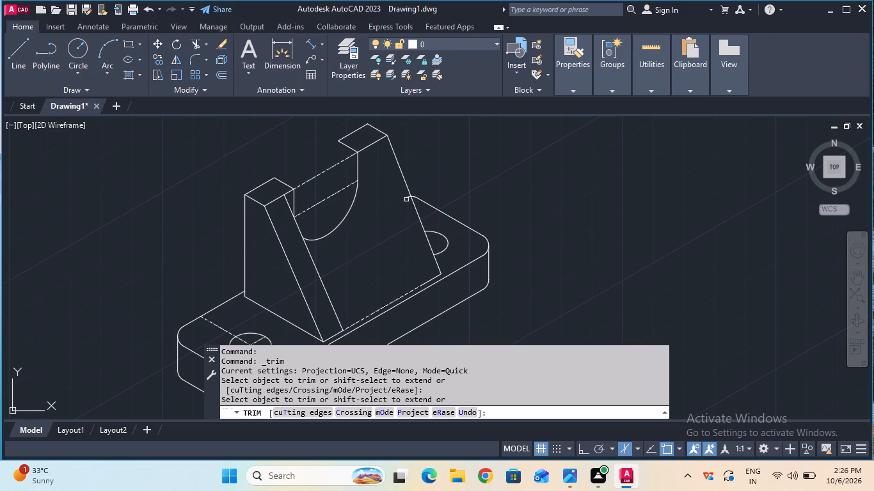
pyautogui.click(406, 199)
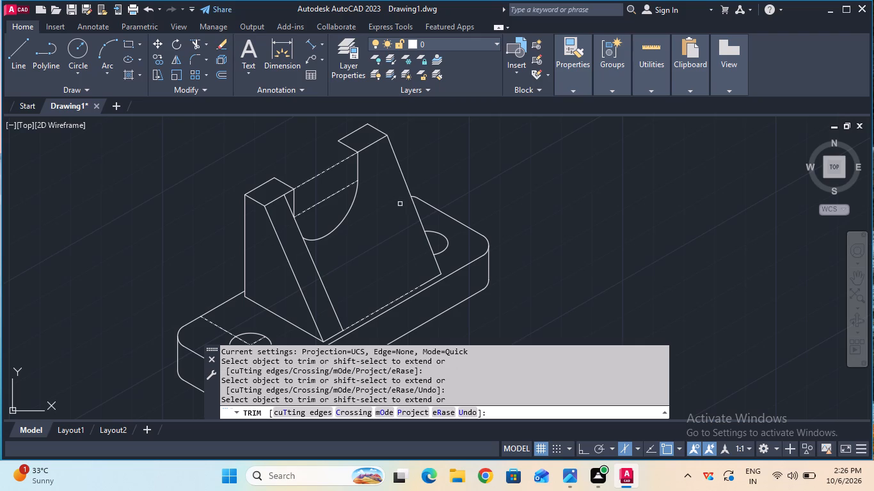
pyautogui.press('Escape')
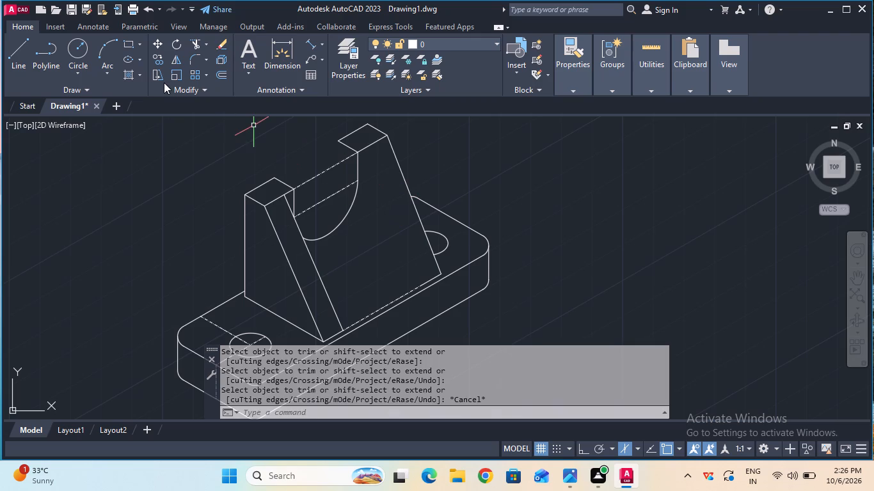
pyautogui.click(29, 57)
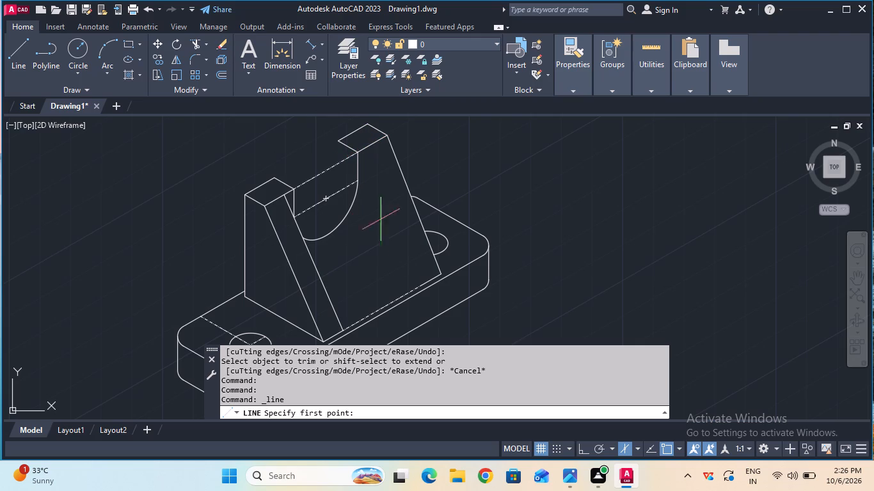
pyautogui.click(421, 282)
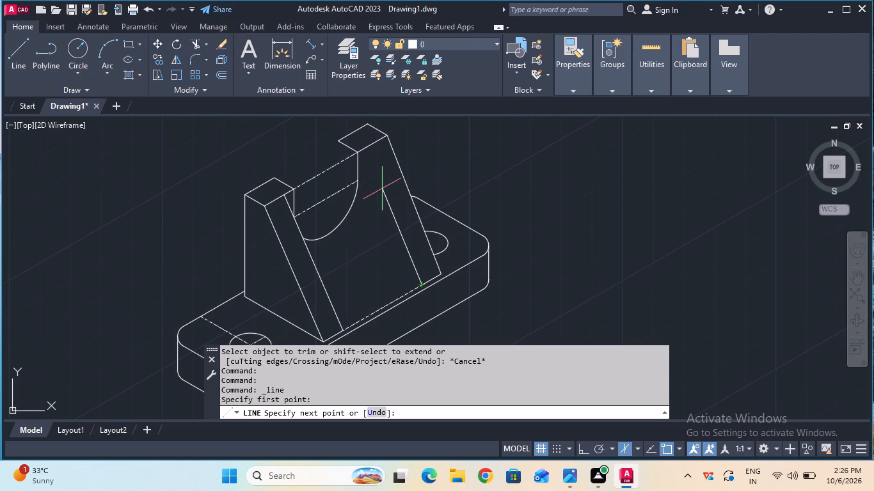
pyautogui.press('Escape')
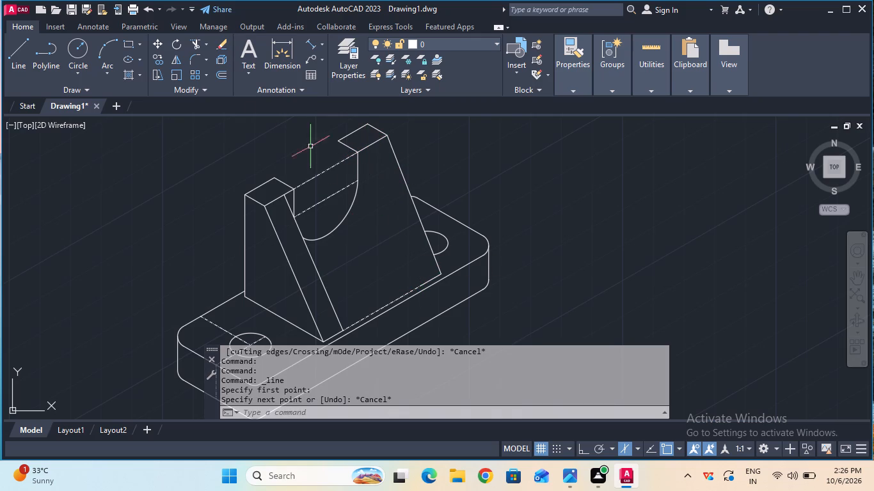
# With Ortho on, copy the second upright's outer slanted edge 8 mm inward, parallel to the block's long edge.
pyautogui.click(161, 60)
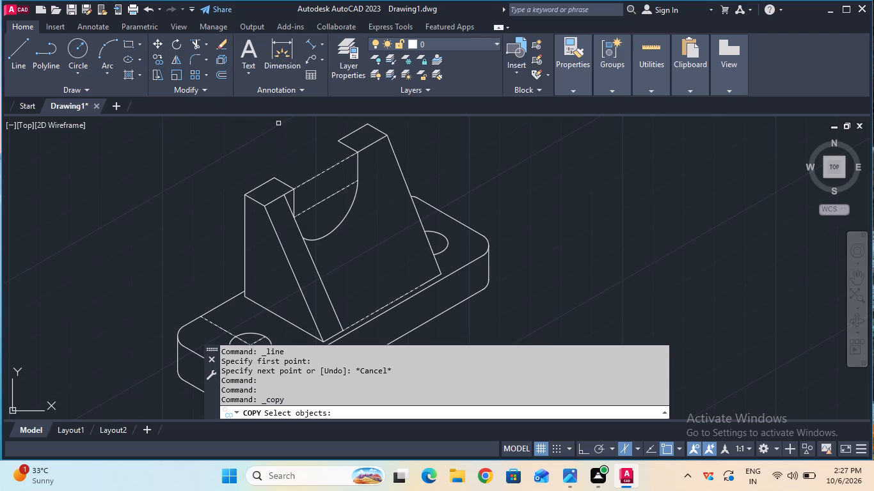
pyautogui.press('F8')
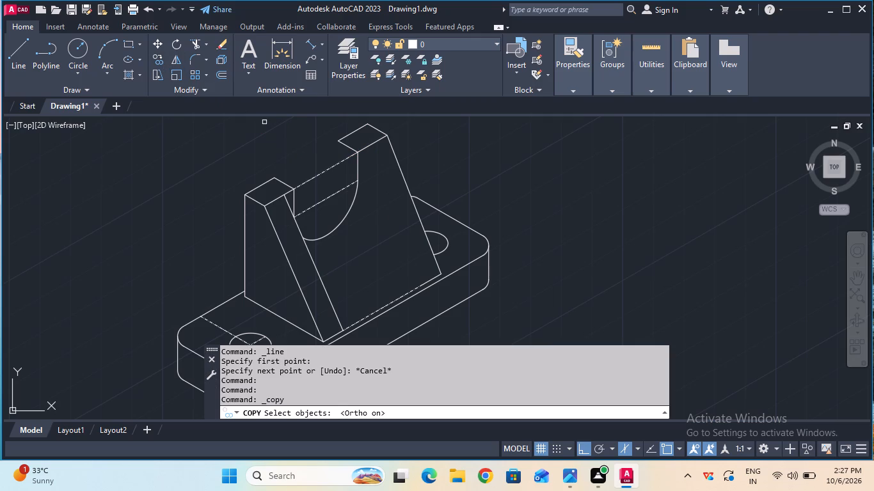
pyautogui.click(410, 196)
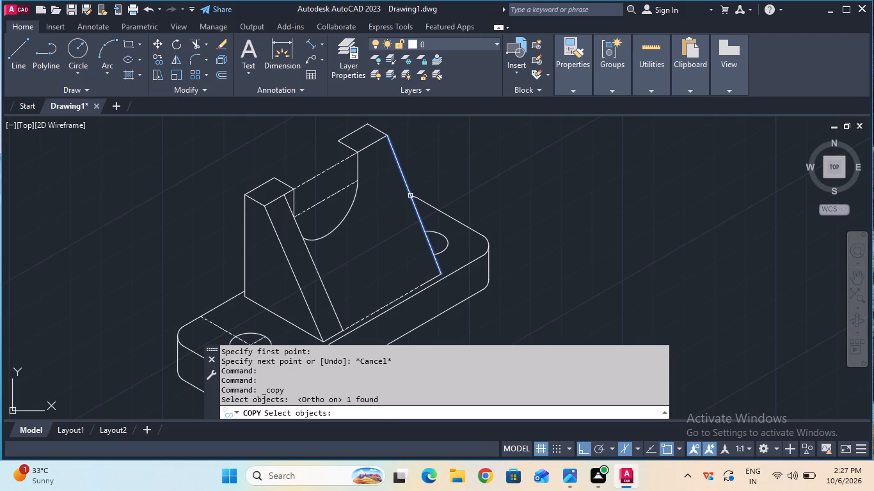
pyautogui.press('Return')
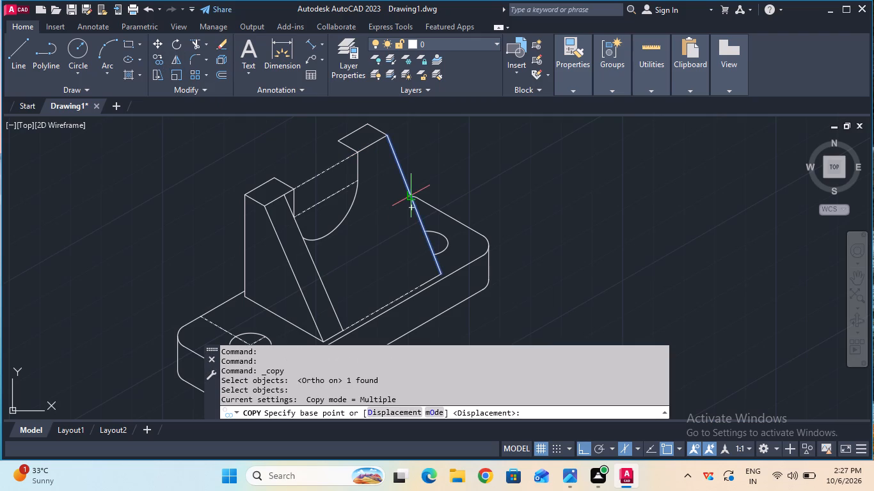
pyautogui.click(410, 203)
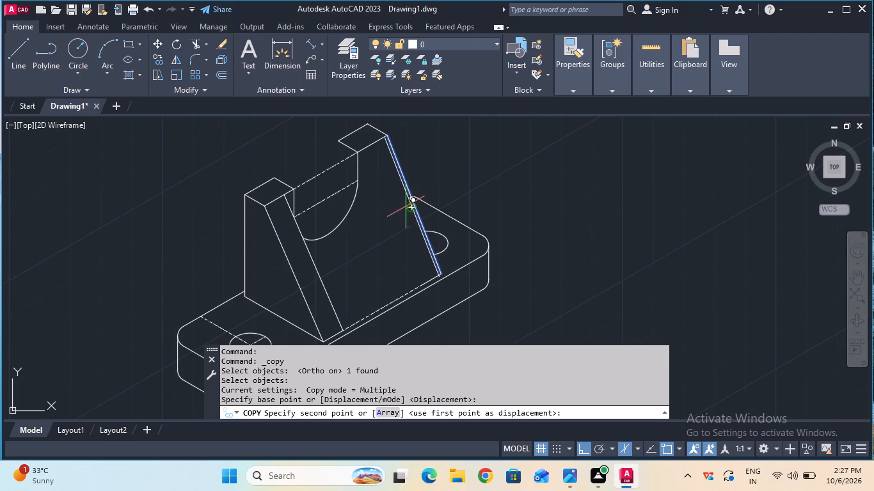
pyautogui.press('8')
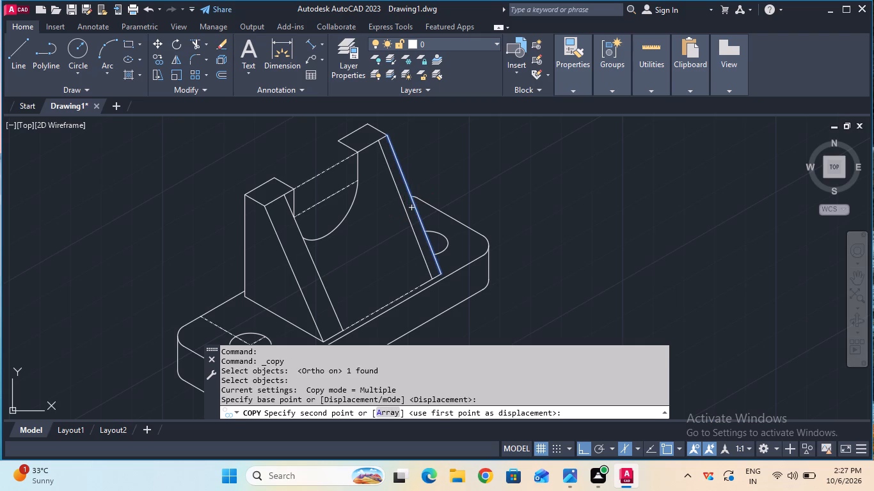
pyautogui.press('Return')
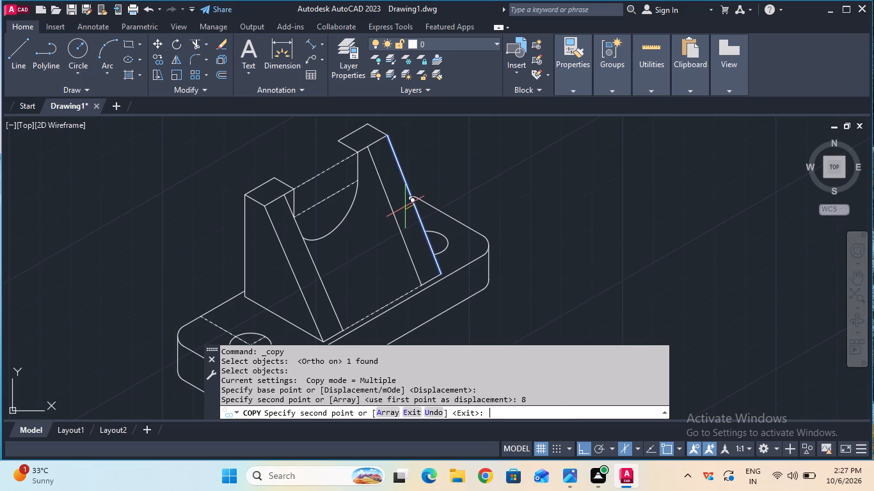
pyautogui.press('Escape')
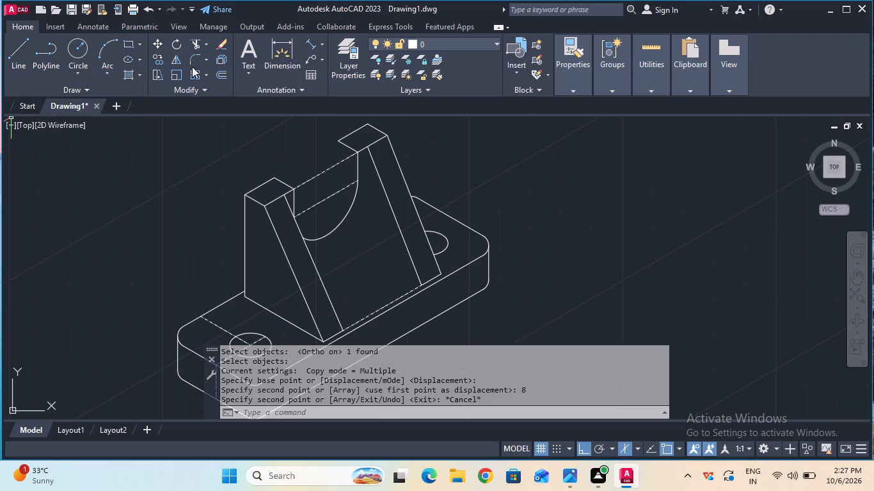
# Copy the cradle arc and its adjoining short vertical line 8 mm toward the rear in the left isoplane.
pyautogui.click(157, 57)
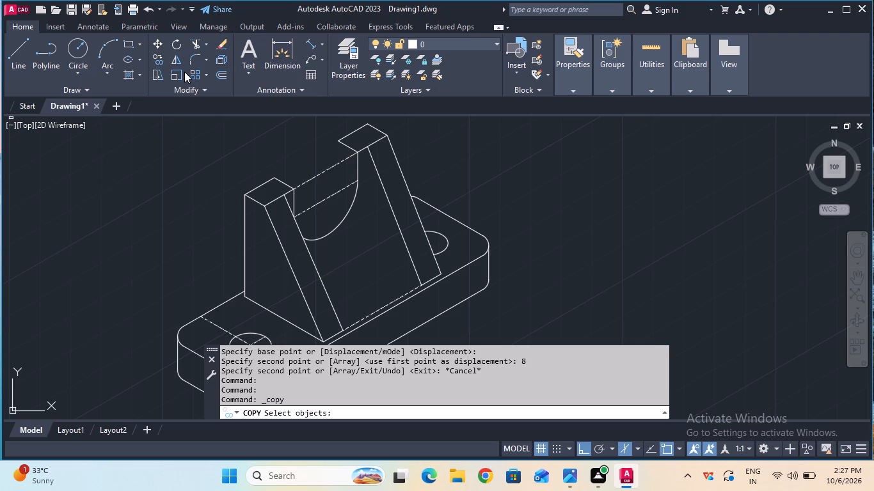
pyautogui.click(339, 222)
pyautogui.keyDown('shift'); pyautogui.click(358, 172); pyautogui.keyUp('shift')
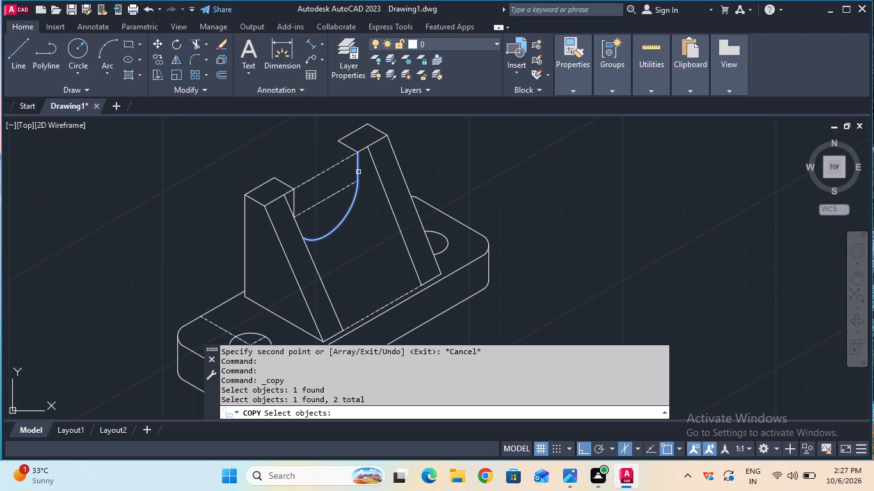
pyautogui.hotkey('shift', 'Return')
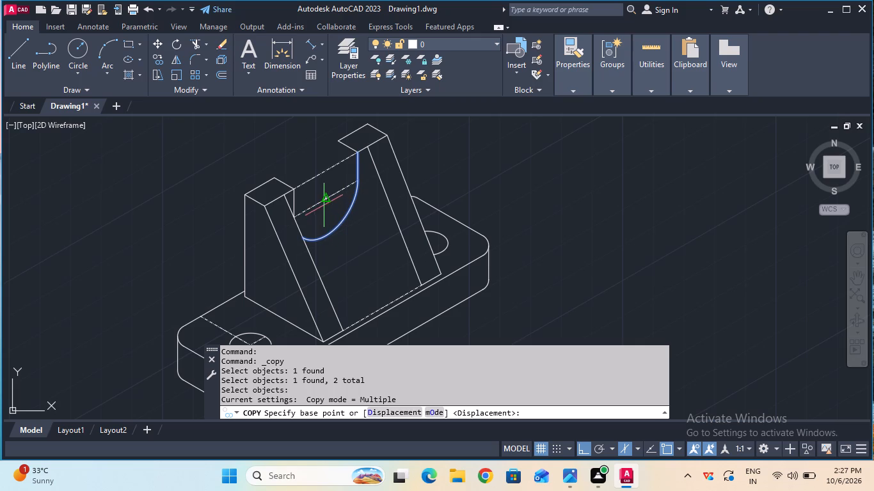
pyautogui.click(322, 201)
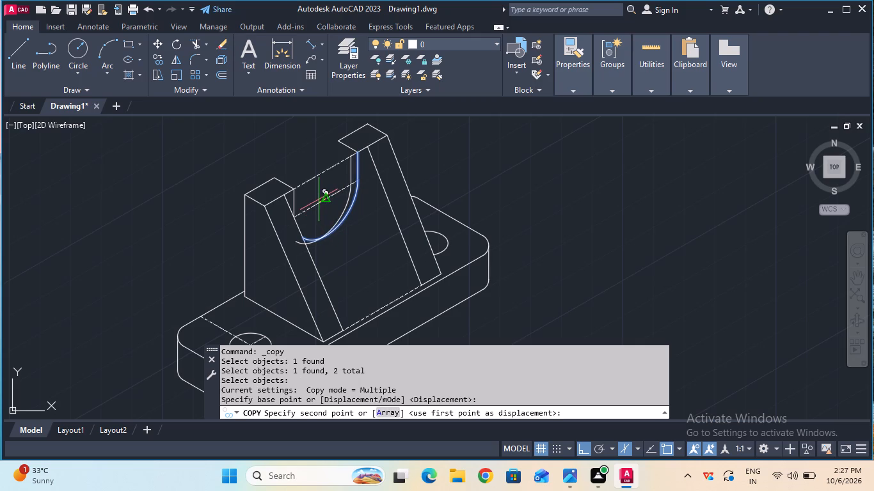
pyautogui.press('F5')
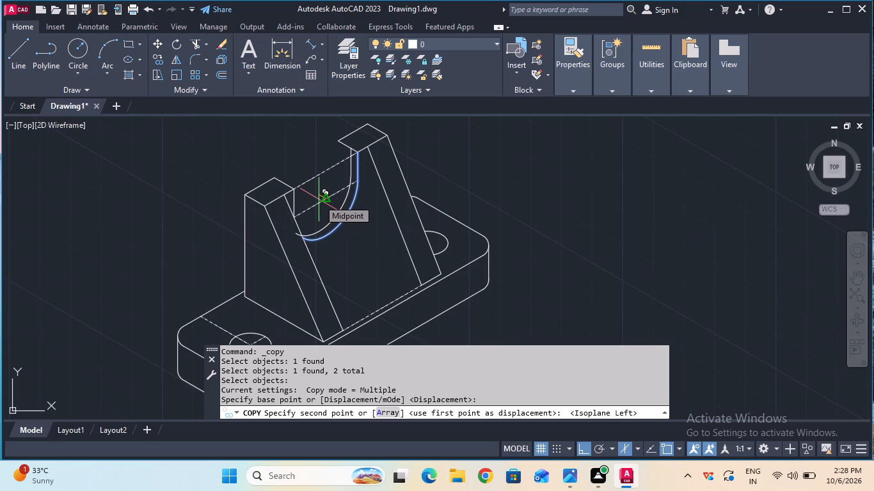
pyautogui.press('8')
pyautogui.press('Return')
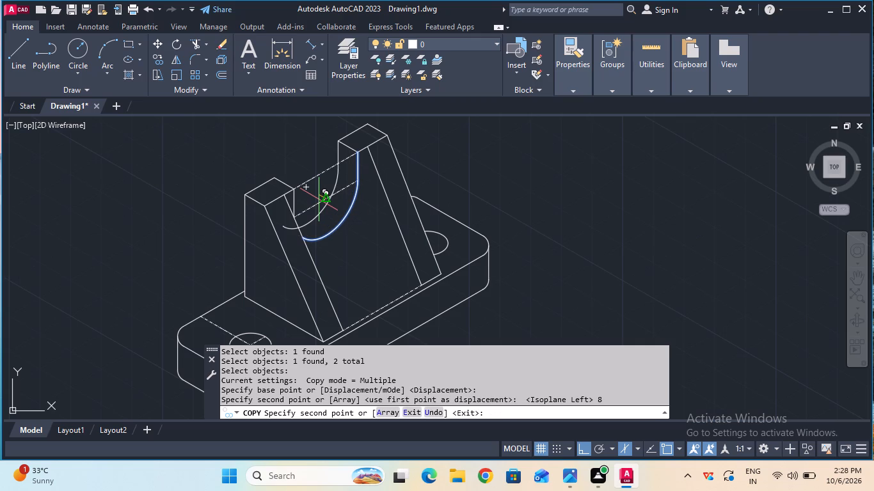
pyautogui.press('Escape')
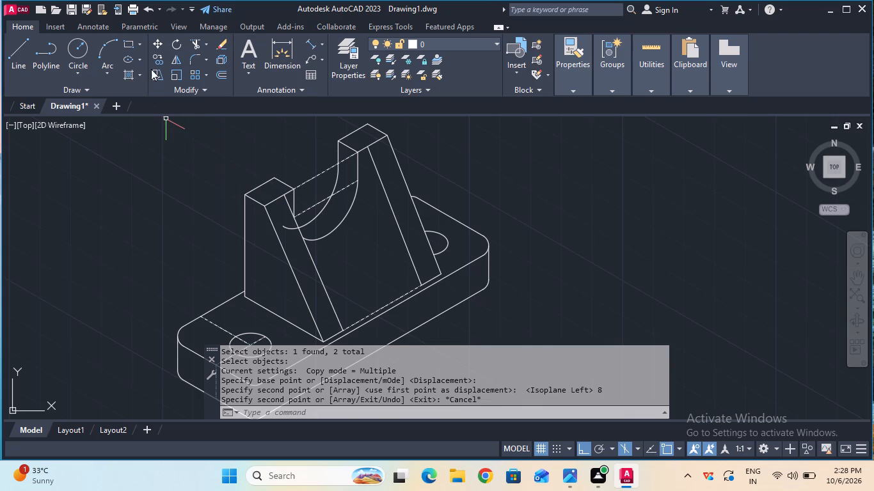
# Trim the end of the copied rear cradle arc that passes behind the first slanted upright.
pyautogui.click(197, 43)
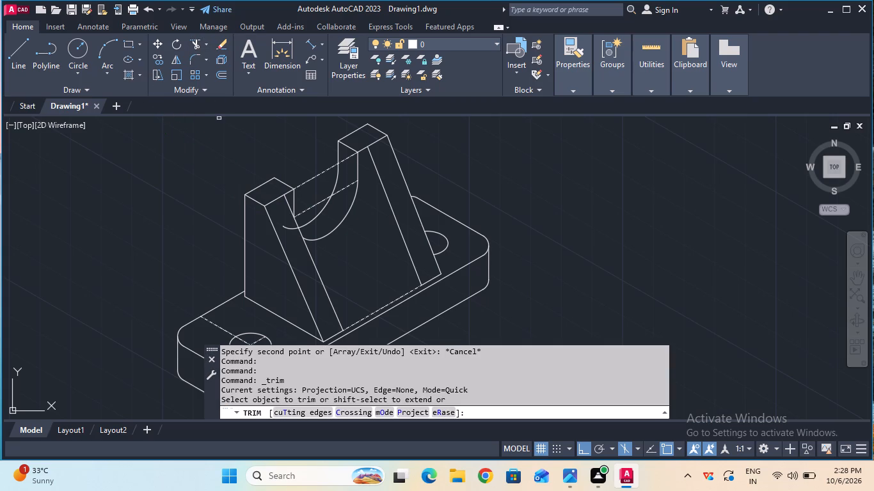
pyautogui.click(290, 230)
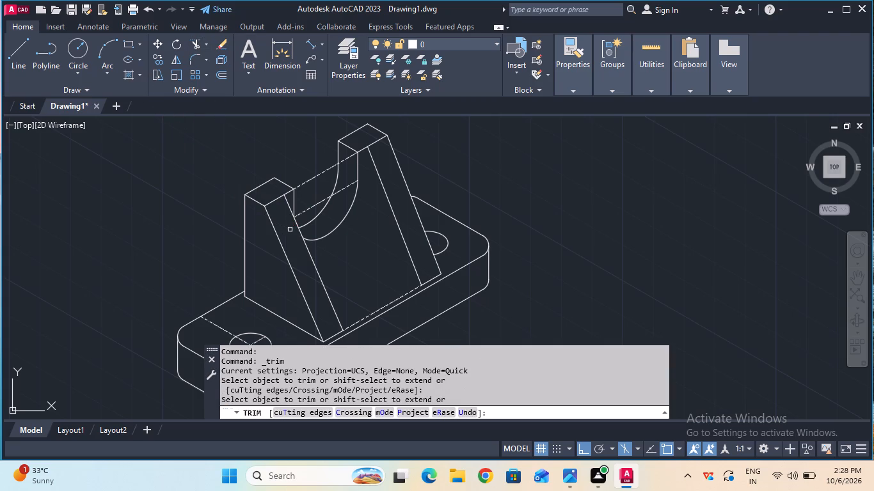
pyautogui.press('Escape')
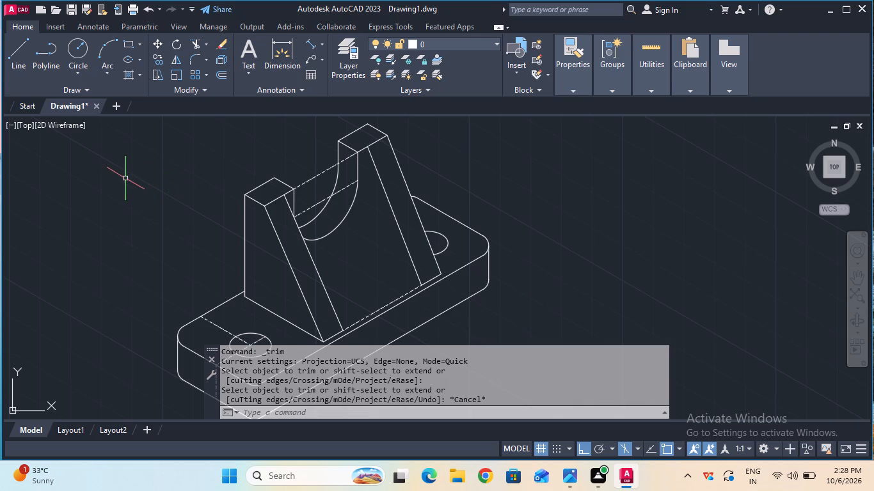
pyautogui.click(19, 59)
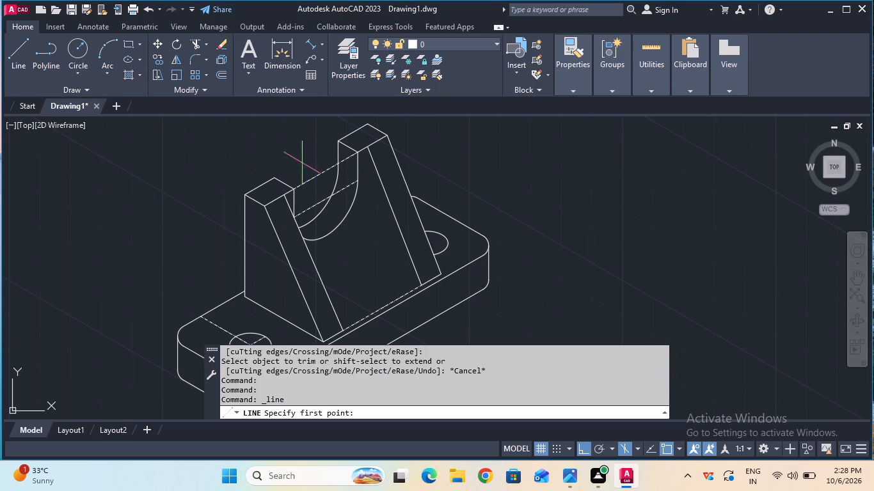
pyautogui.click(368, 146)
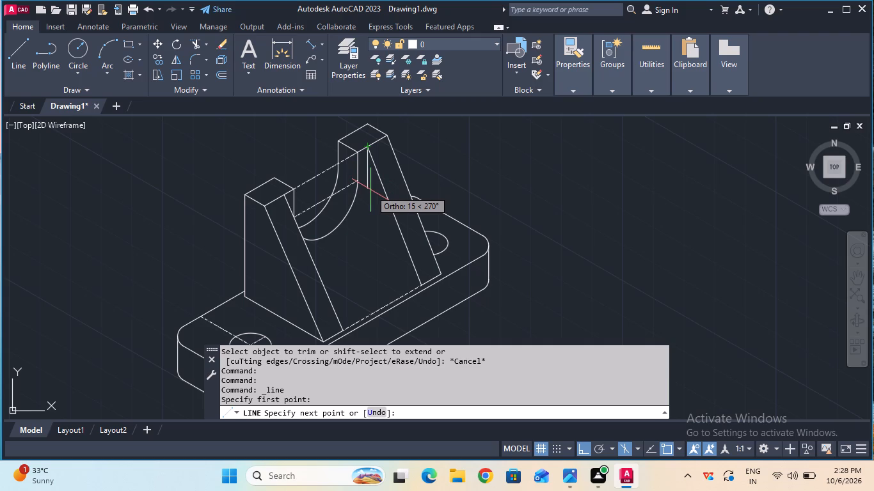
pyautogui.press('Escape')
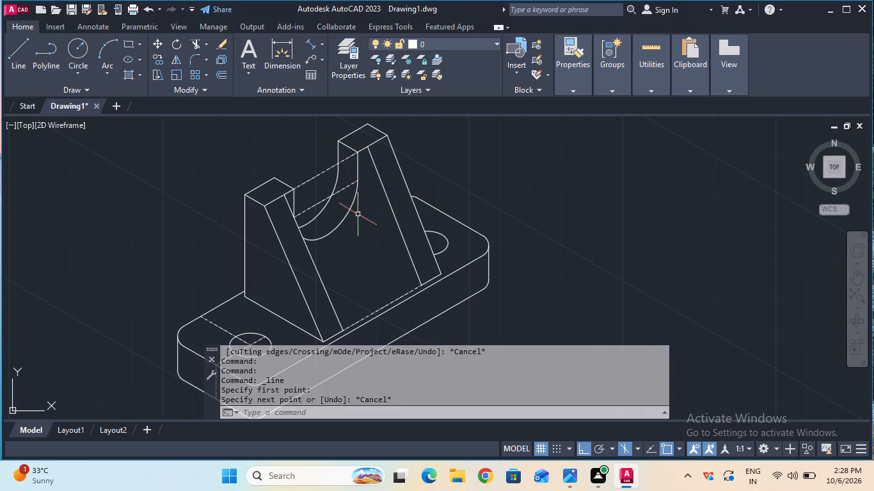
# Draw a line from the second upright's inner bottom corner toward the rear, parallel to the block's short edge.
pyautogui.click(28, 62)
pyautogui.click(420, 284)
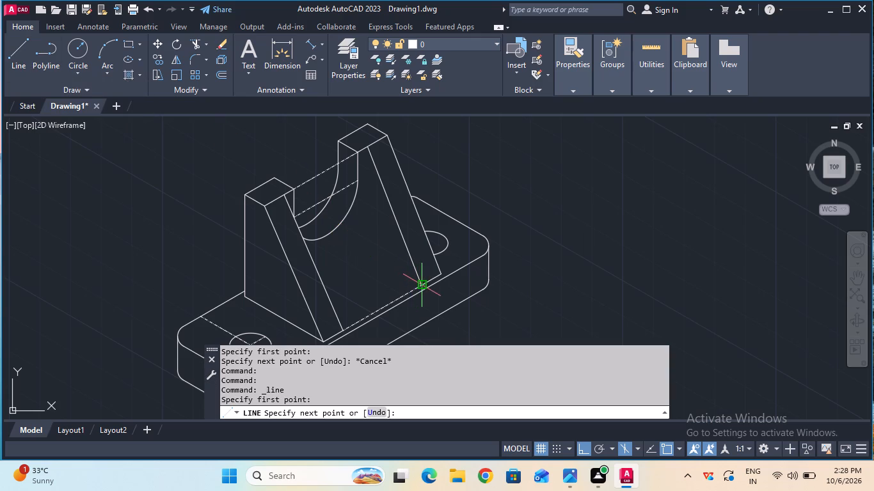
pyautogui.click(358, 246)
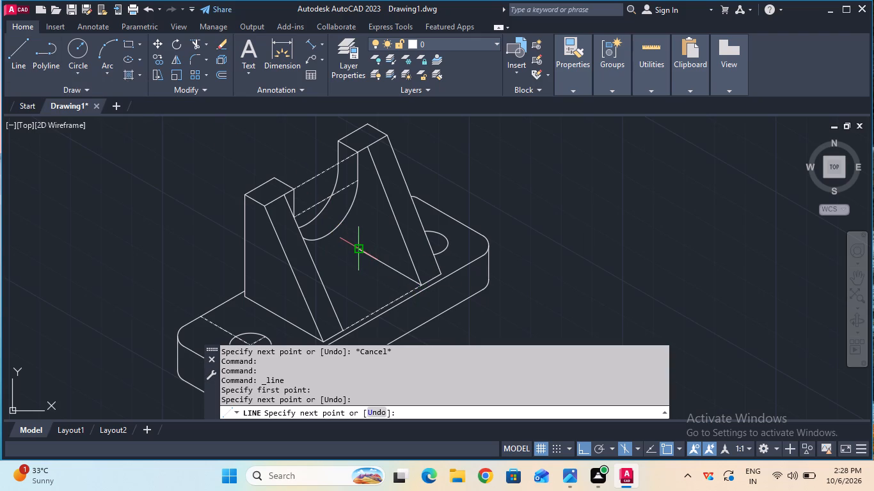
pyautogui.press('Escape')
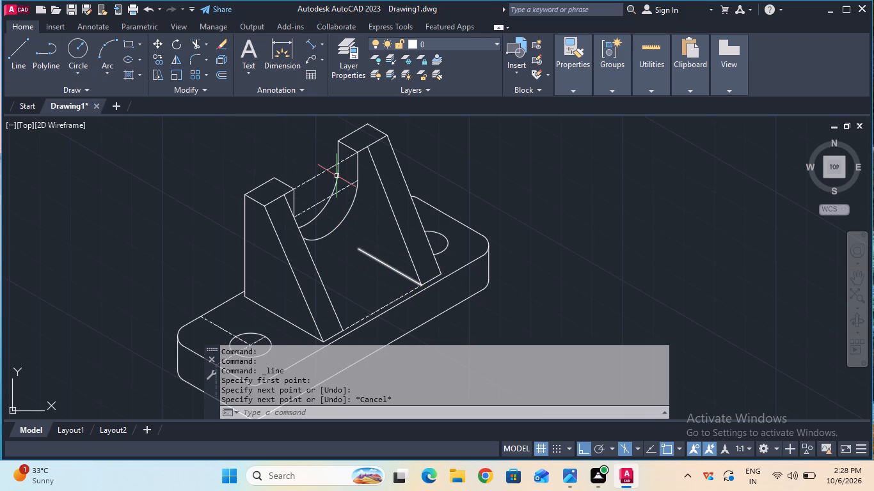
# Draw a 27 mm vertical line down from the top of the second upright's inner slanted edge and extend it to the base line.
pyautogui.click(24, 54)
pyautogui.click(367, 151)
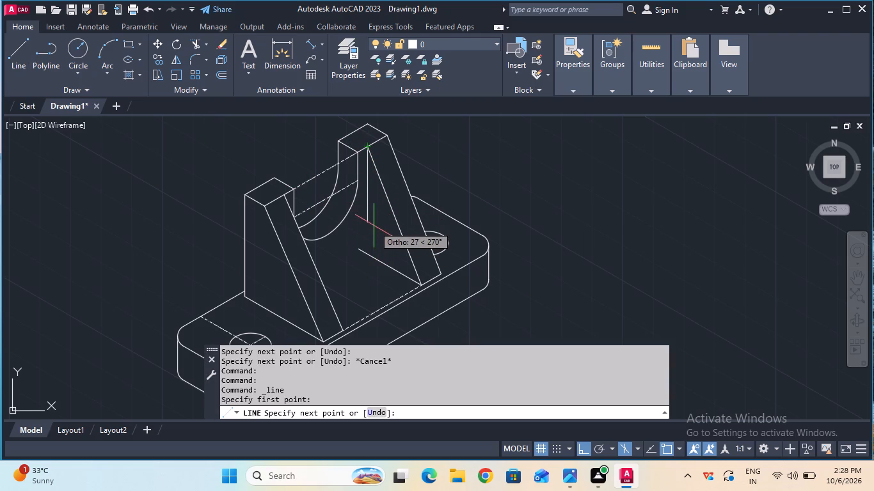
pyautogui.press('2')
pyautogui.press('7')
pyautogui.press('Return')
pyautogui.press('Escape')
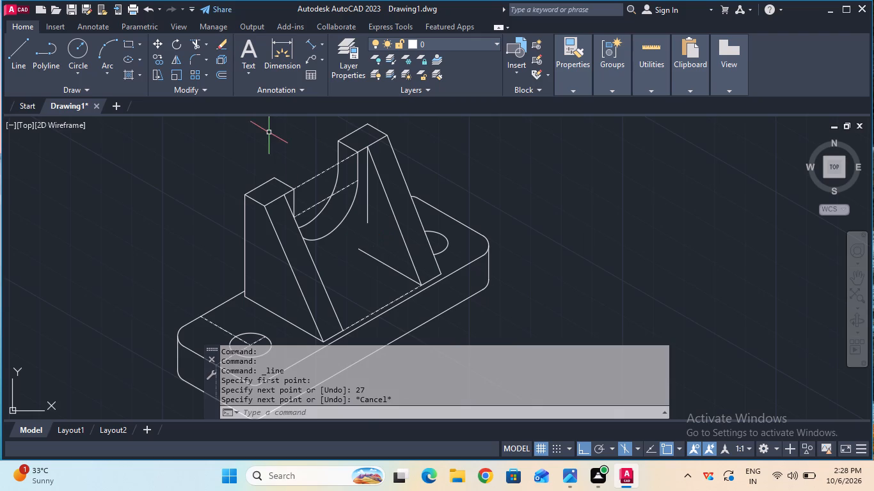
pyautogui.click(205, 41)
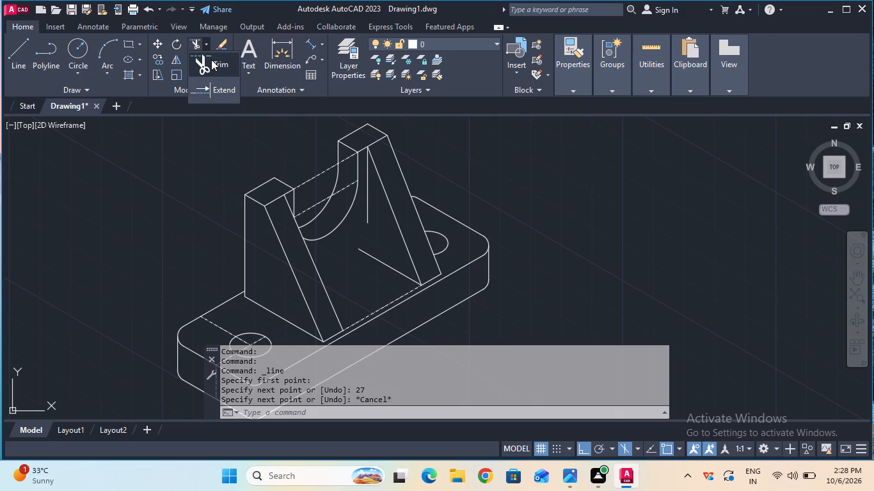
pyautogui.click(215, 82)
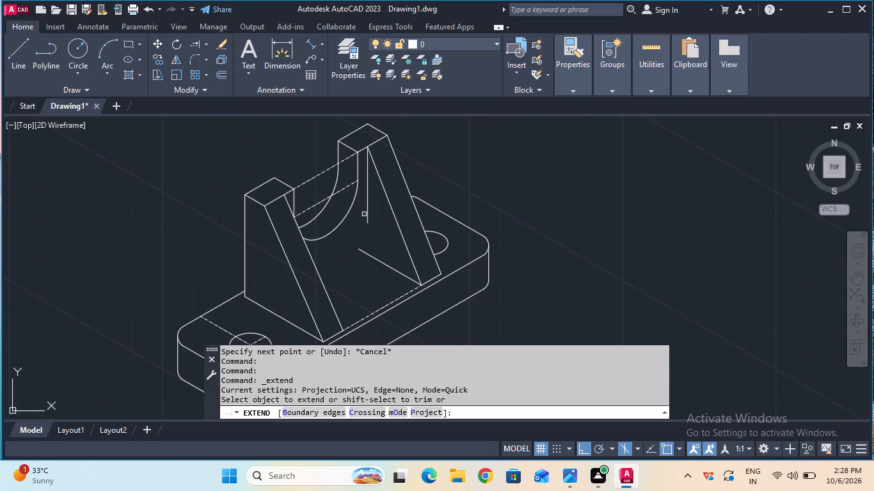
pyautogui.click(367, 215)
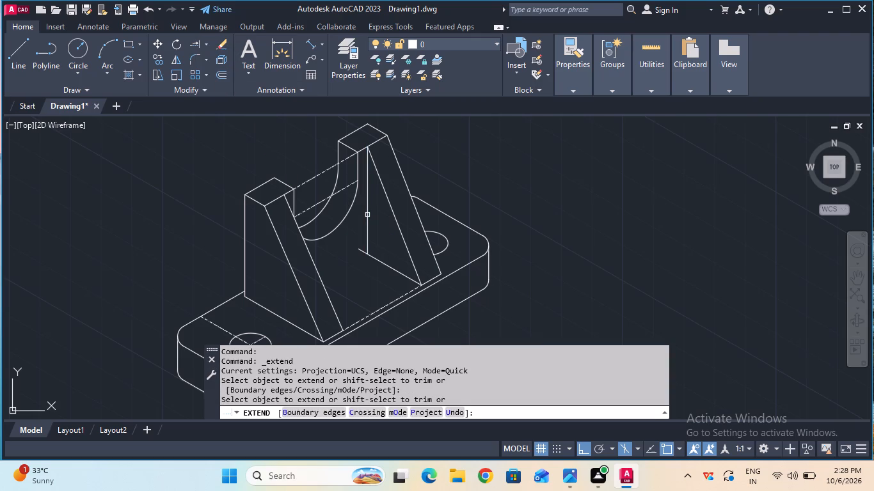
pyautogui.press('Escape')
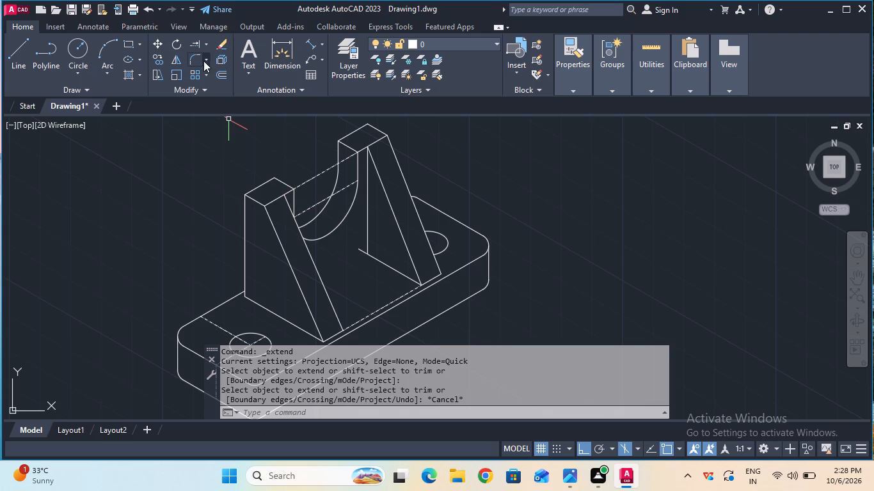
# Trim the end of the second upright's base line that projects past the new vertical line.
pyautogui.click(203, 43)
pyautogui.click(217, 67)
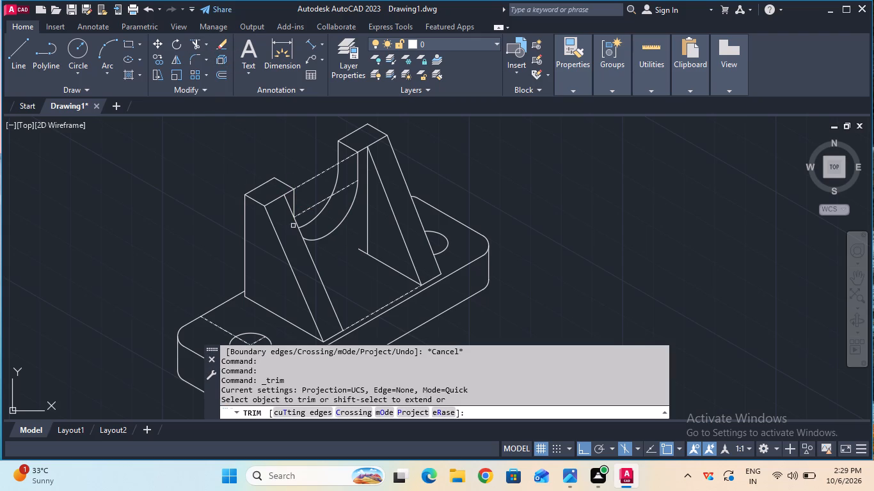
pyautogui.click(359, 248)
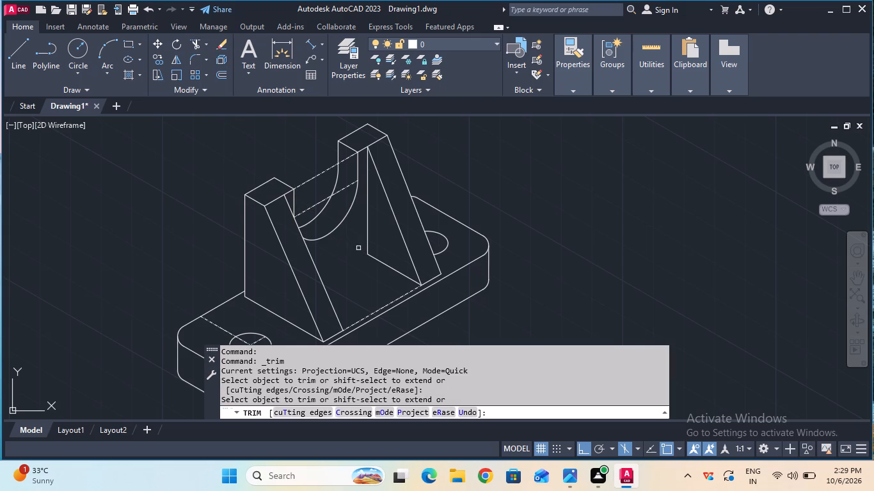
pyautogui.press('Escape')
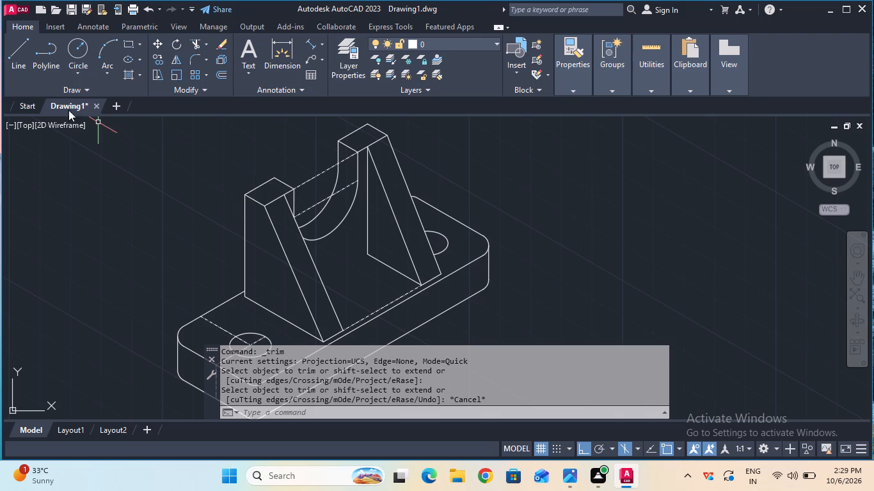
# In the top isoplane, draw a 10 mm line from the vertical's foot along the block's long direction and extend it to the first upright.
pyautogui.click(18, 71)
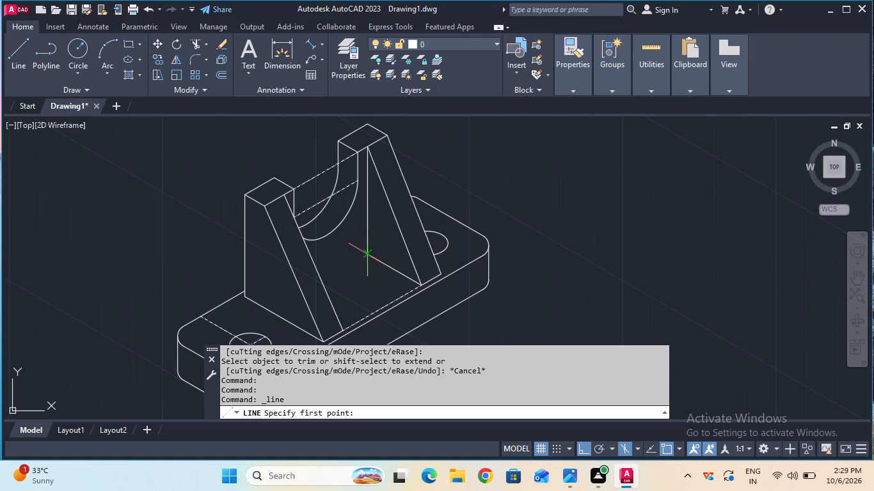
pyautogui.click(368, 254)
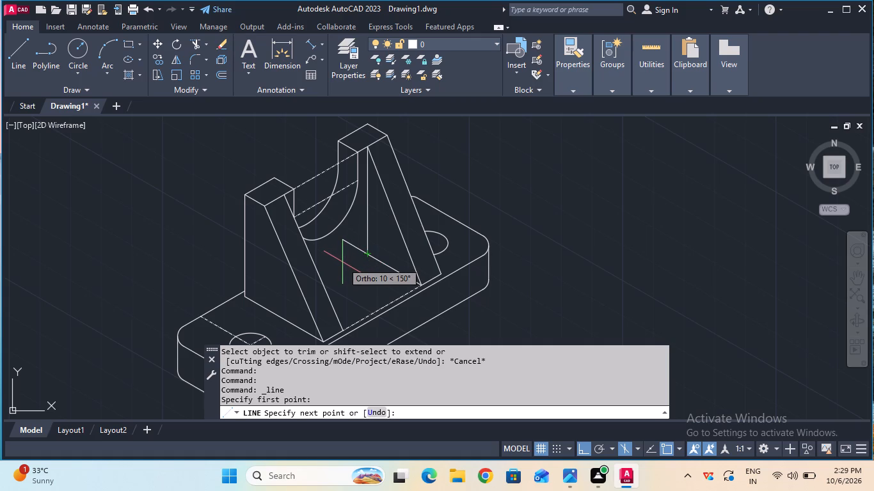
pyautogui.press('F5')
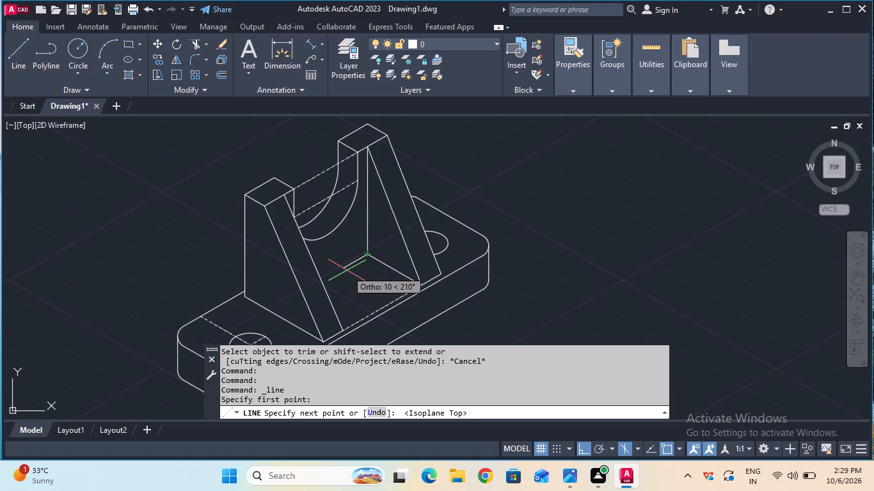
pyautogui.write('10')
pyautogui.press('Return')
pyautogui.press('Escape')
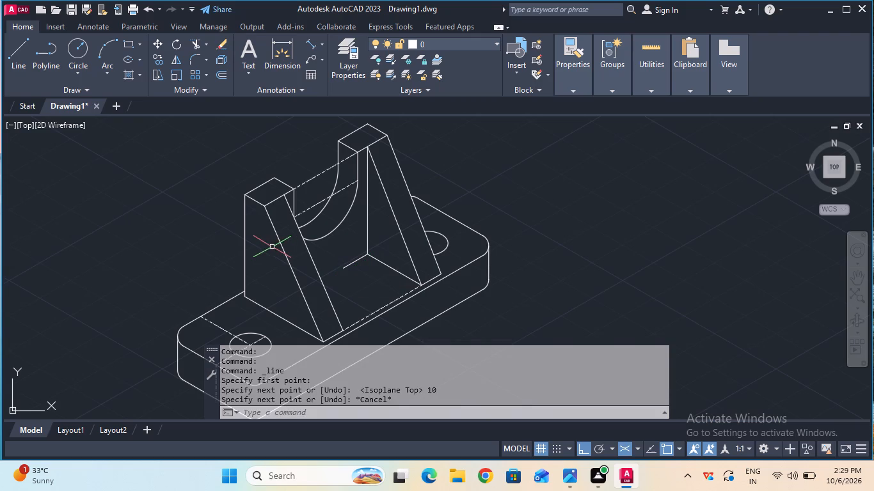
pyautogui.click(208, 37)
pyautogui.click(212, 86)
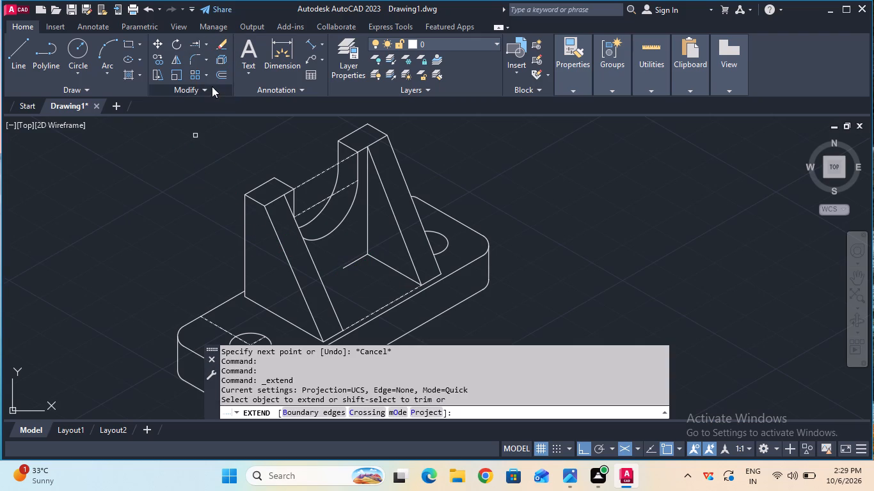
pyautogui.click(342, 267)
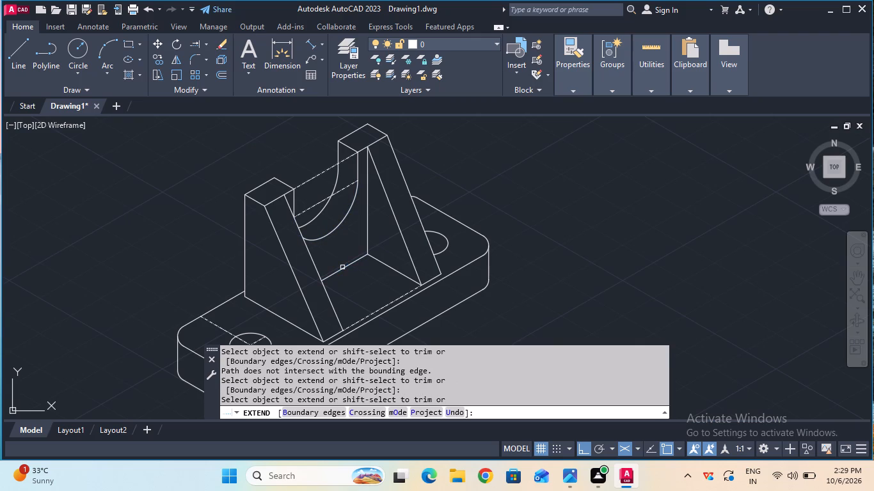
pyautogui.press('Escape')
# Select the entire isometric drawing and join its objects with the Join command.
pyautogui.keyDown('ctrl'); pyautogui.scroll(-1, 339, 263); pyautogui.keyUp('ctrl')
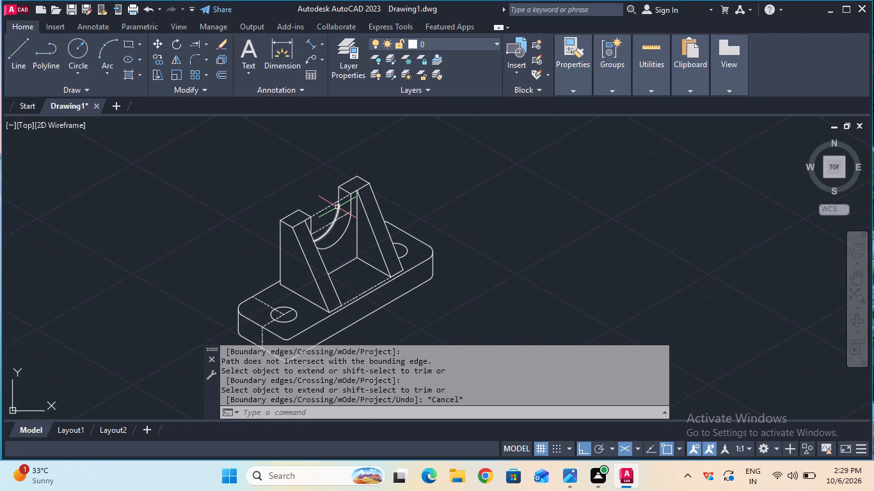
pyautogui.keyDown('ctrl'); pyautogui.scroll(2, 337, 206); pyautogui.keyUp('ctrl')
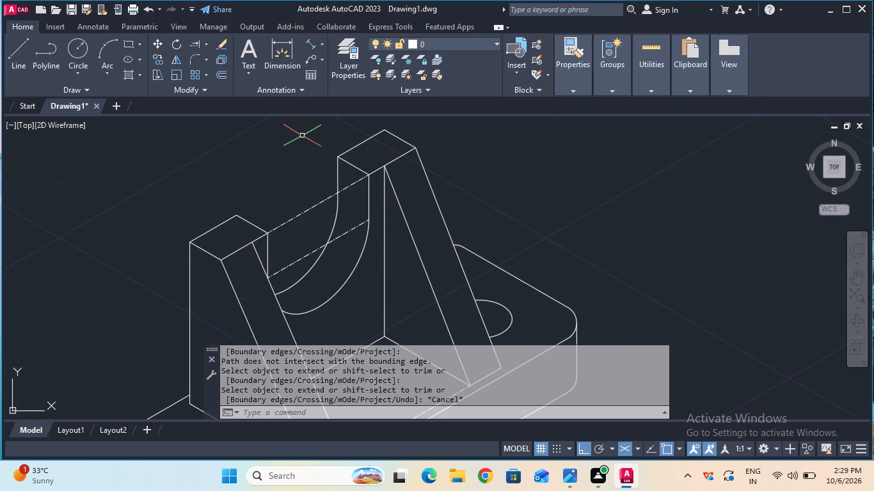
pyautogui.keyDown('ctrl'); pyautogui.scroll(-2, 302, 136); pyautogui.keyUp('ctrl')
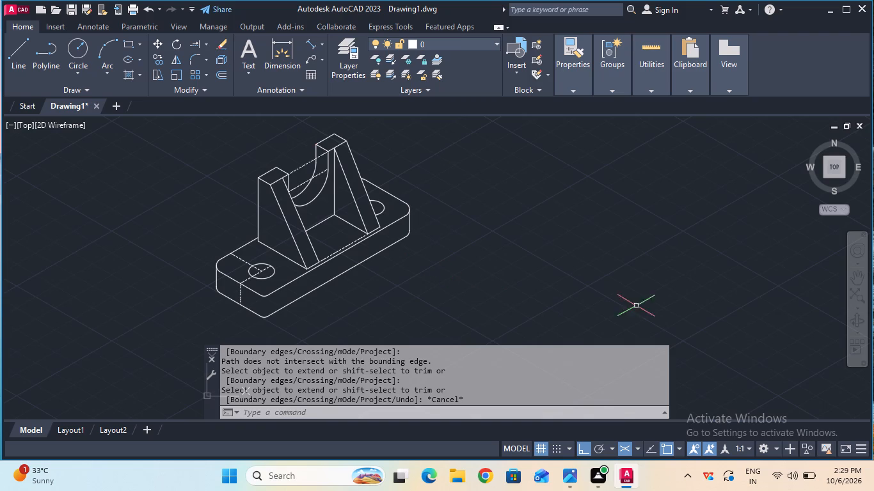
pyautogui.doubleClick(861, 274)
pyautogui.moveTo(581, 224); pyautogui.dragTo(653, 281)
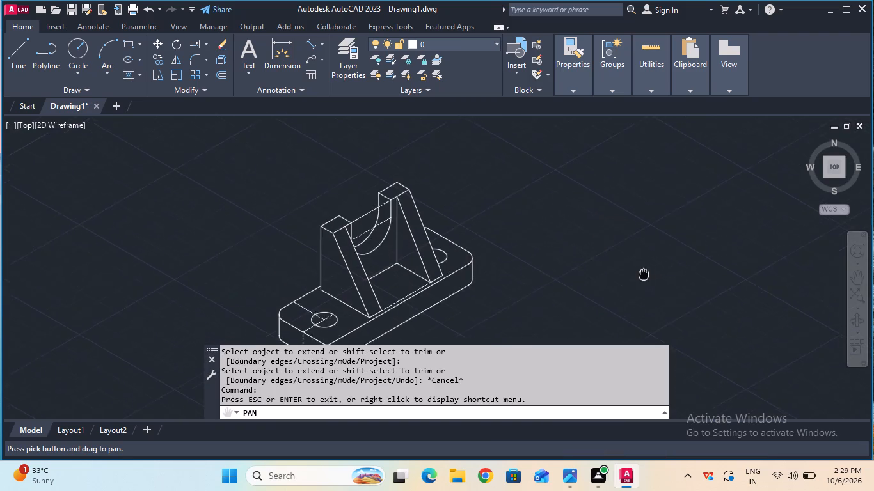
pyautogui.moveTo(653, 281); pyautogui.dragTo(658, 284)
pyautogui.click(653, 257)
pyautogui.click(650, 224)
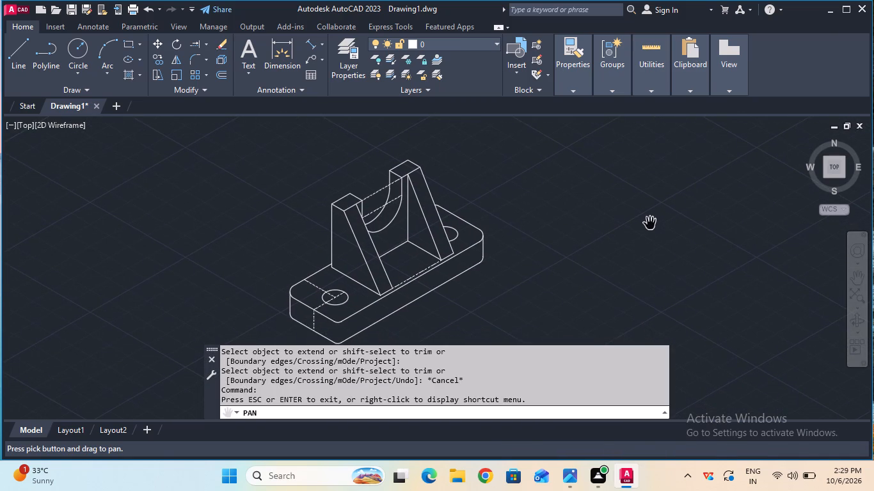
pyautogui.press('Escape')
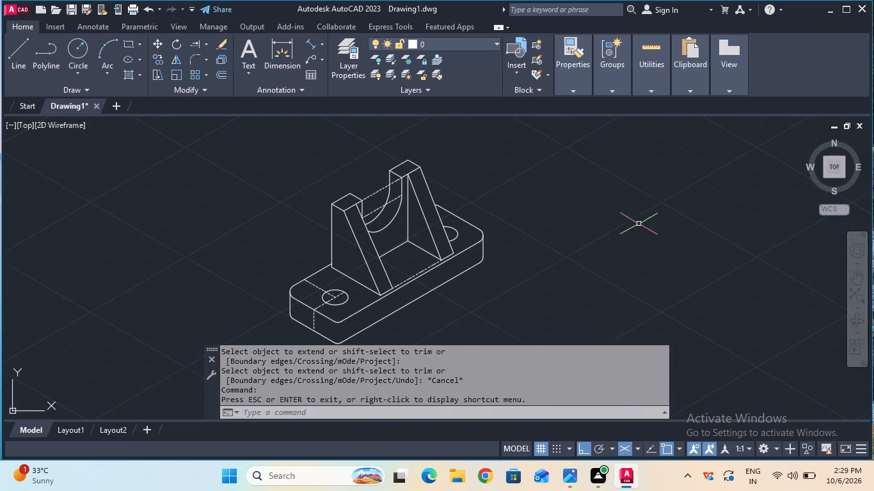
pyautogui.click(220, 153)
pyautogui.click(514, 343)
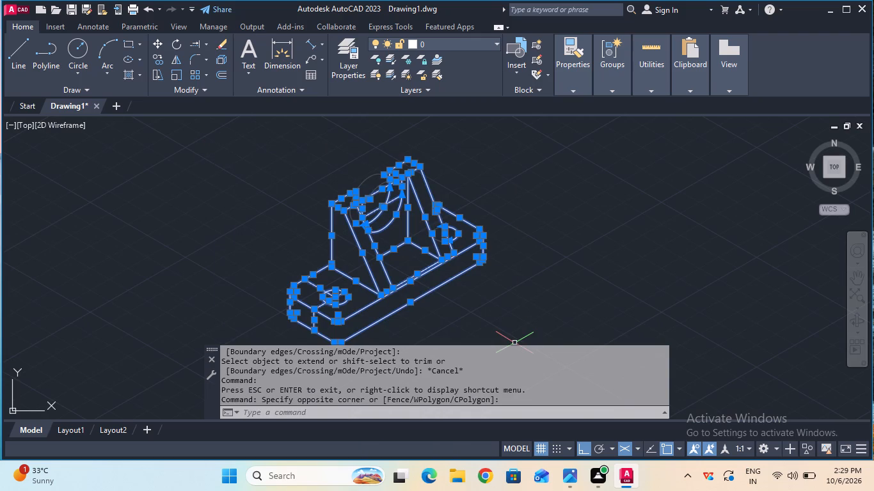
pyautogui.press('j')
pyautogui.write('oi')
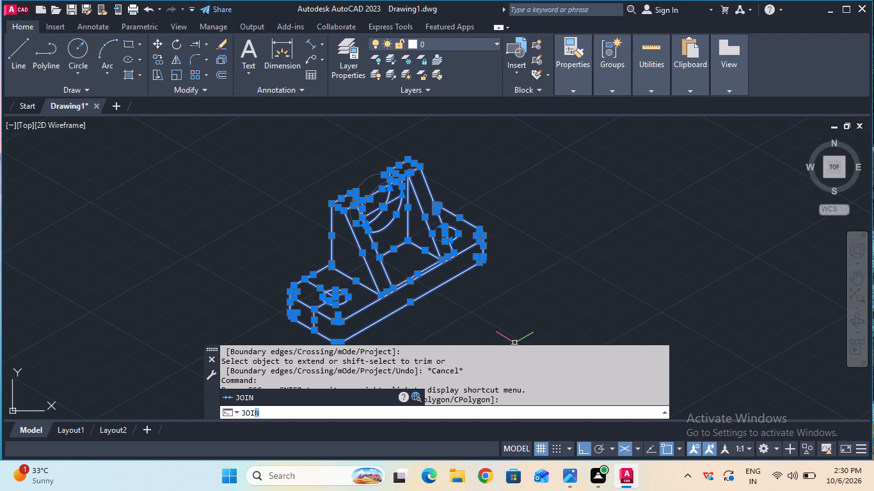
pyautogui.click(300, 395)
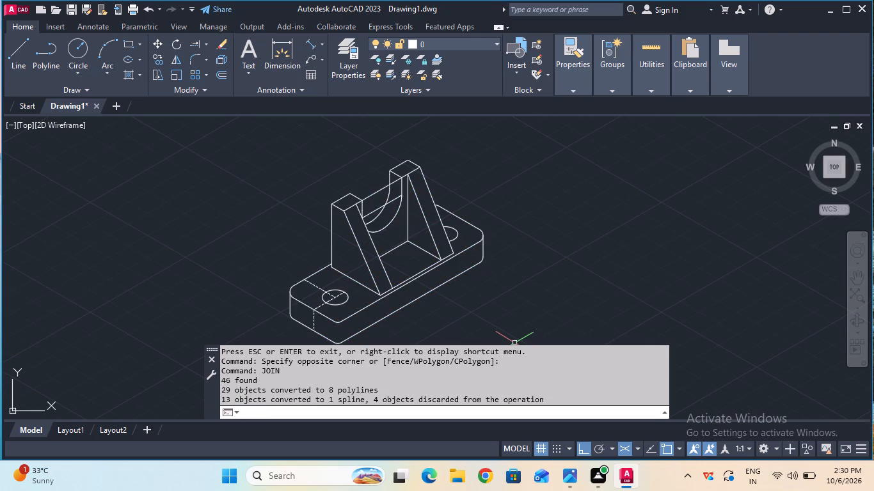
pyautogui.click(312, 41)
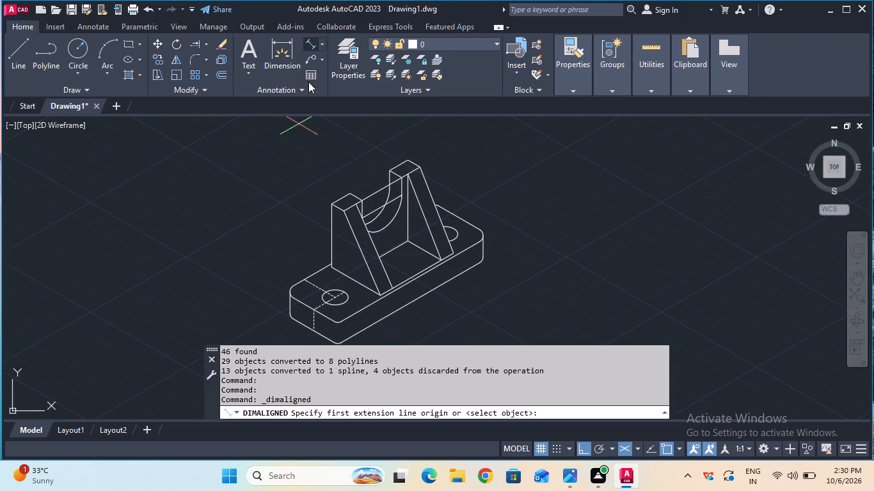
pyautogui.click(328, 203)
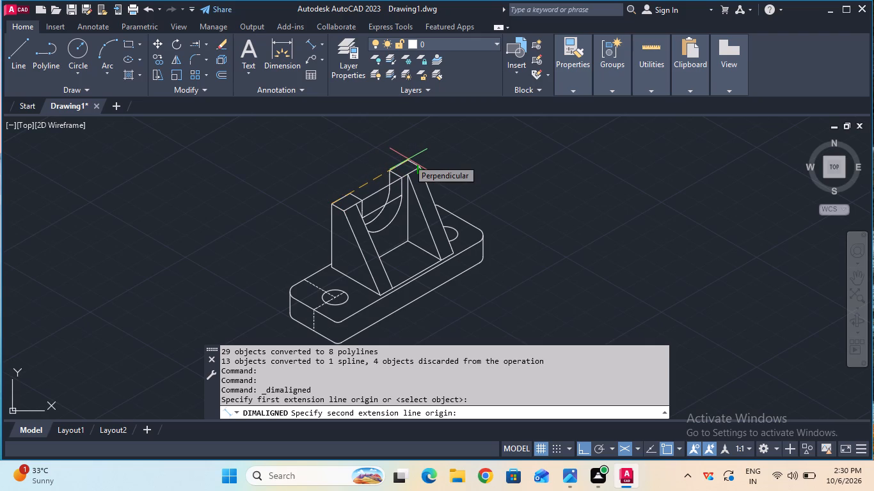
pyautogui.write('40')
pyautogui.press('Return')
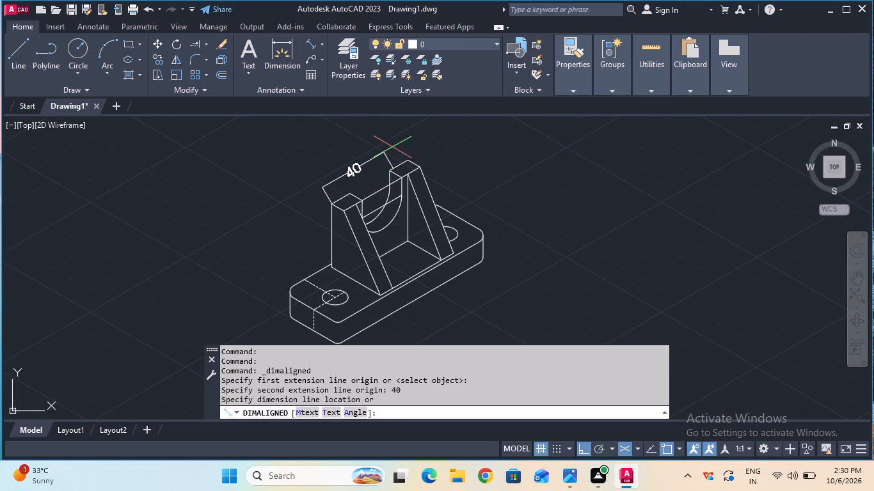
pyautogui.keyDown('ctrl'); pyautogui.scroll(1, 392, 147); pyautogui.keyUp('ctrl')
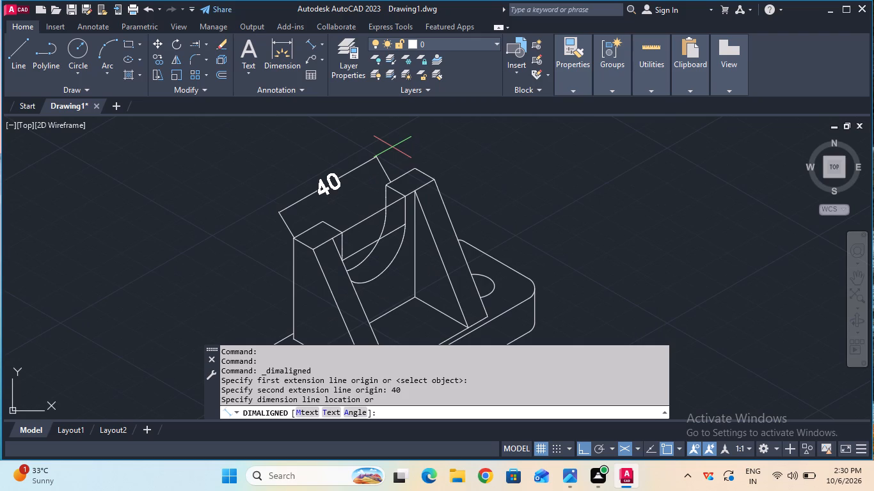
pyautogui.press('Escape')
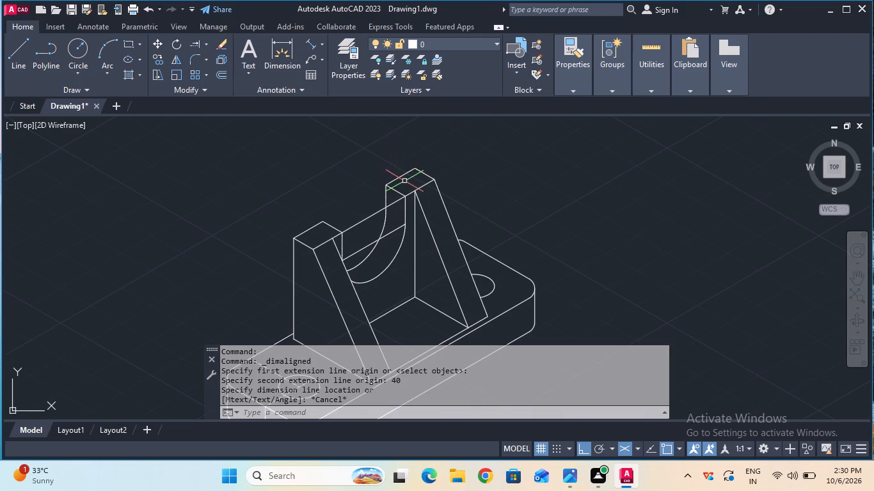
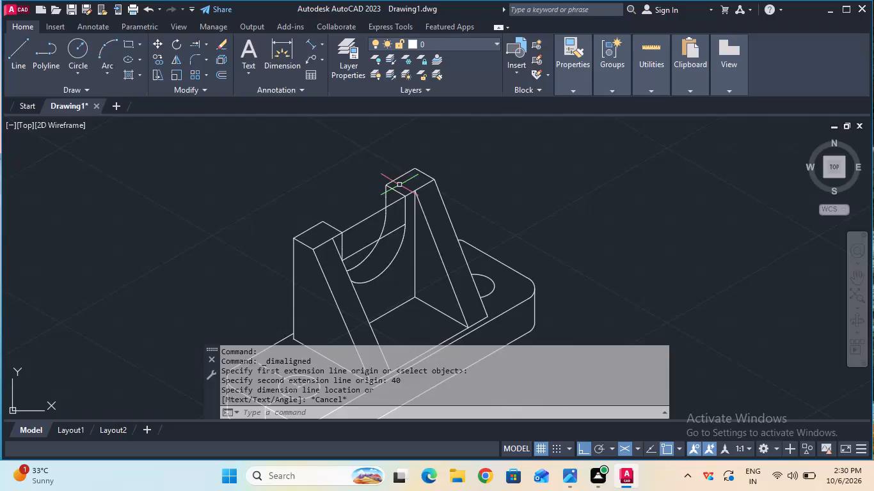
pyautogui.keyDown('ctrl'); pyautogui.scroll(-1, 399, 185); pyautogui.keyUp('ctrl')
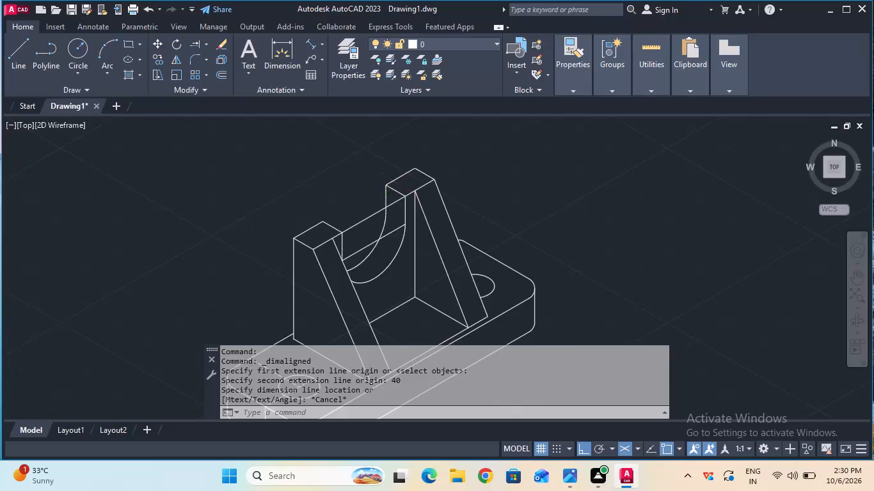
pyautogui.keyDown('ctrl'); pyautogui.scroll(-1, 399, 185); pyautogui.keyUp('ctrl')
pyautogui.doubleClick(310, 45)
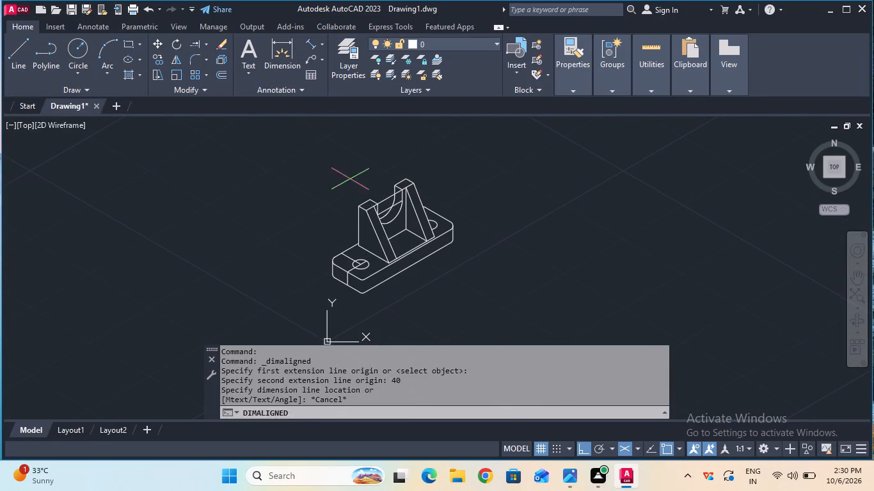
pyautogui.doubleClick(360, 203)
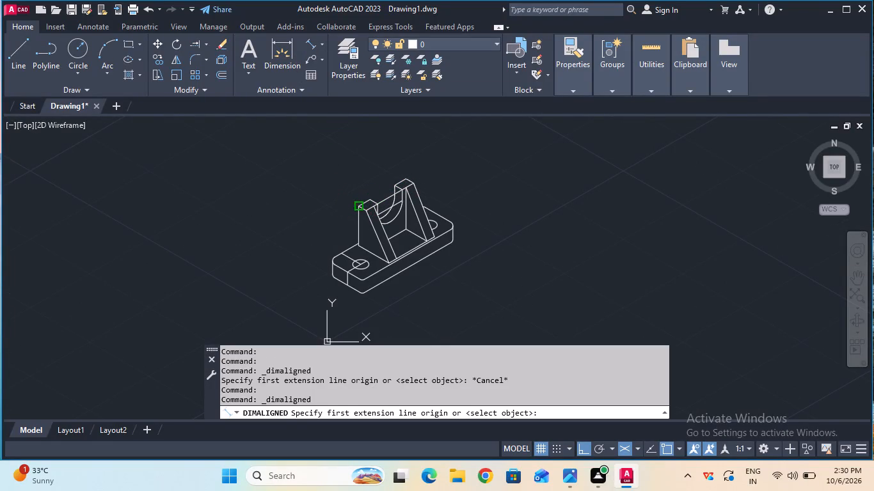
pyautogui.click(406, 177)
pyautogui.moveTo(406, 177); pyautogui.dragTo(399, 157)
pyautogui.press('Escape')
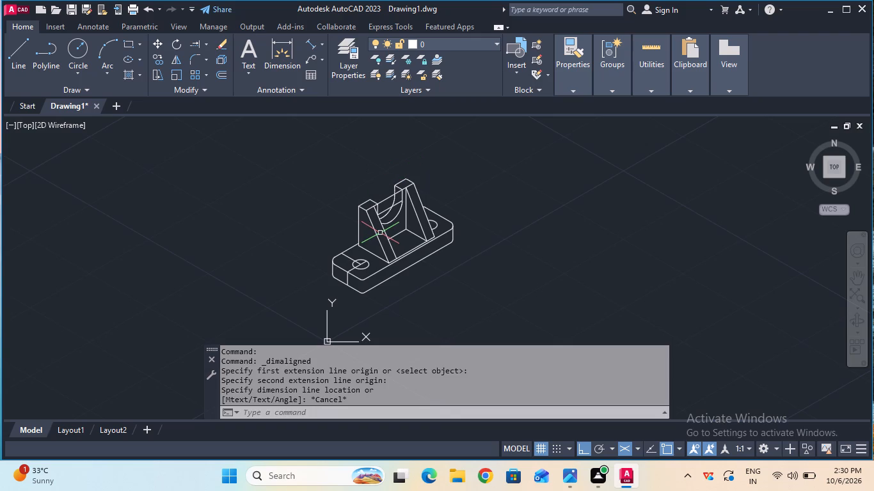
# Trim away the cradle's arcs and the vertical edge below the outer corner of the second upright's top face.
pyautogui.keyDown('ctrl'); pyautogui.scroll(3, 380, 233); pyautogui.keyUp('ctrl')
pyautogui.keyDown('ctrl'); pyautogui.scroll(-1, 380, 233); pyautogui.keyUp('ctrl')
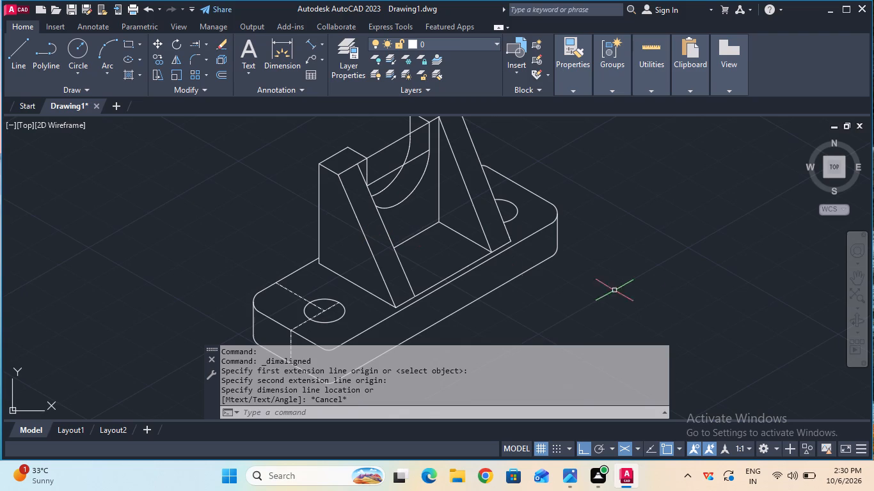
pyautogui.doubleClick(857, 279)
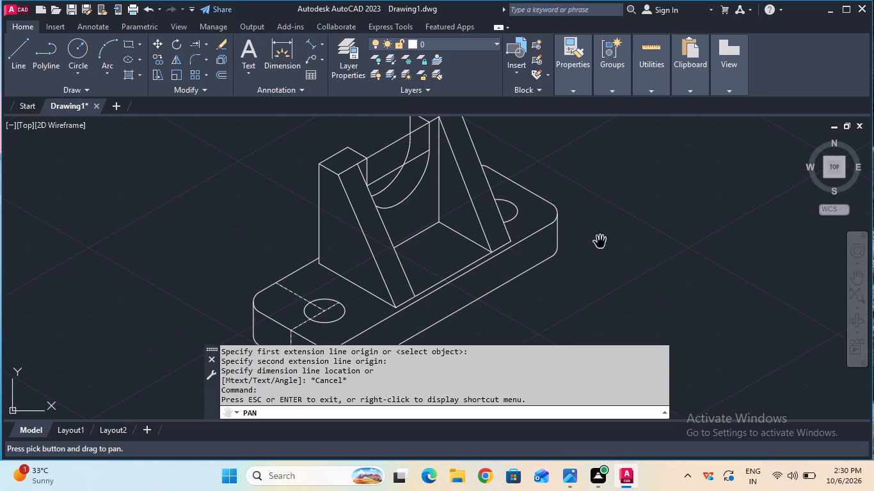
pyautogui.moveTo(596, 248); pyautogui.dragTo(603, 303)
pyautogui.press('Escape')
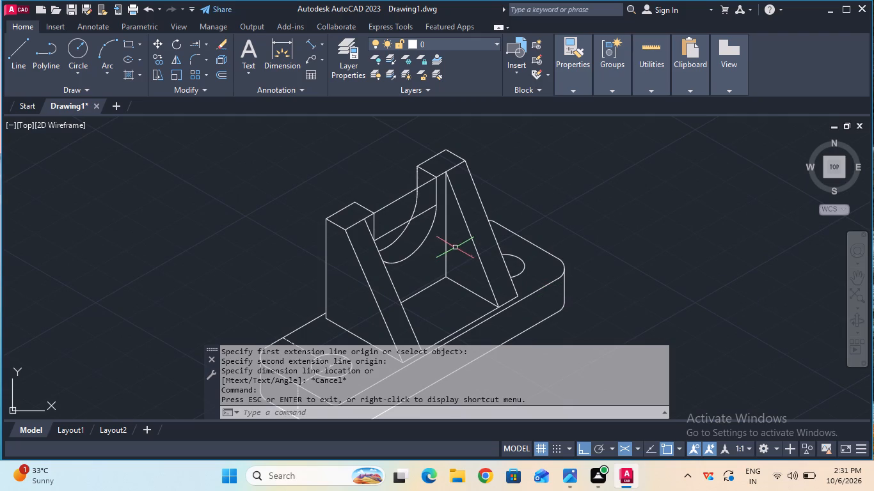
pyautogui.click(202, 40)
pyautogui.click(204, 45)
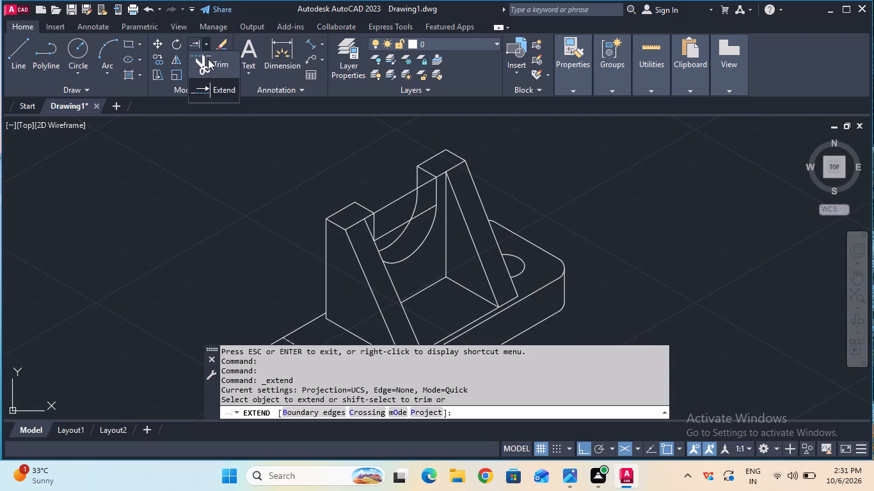
pyautogui.doubleClick(212, 70)
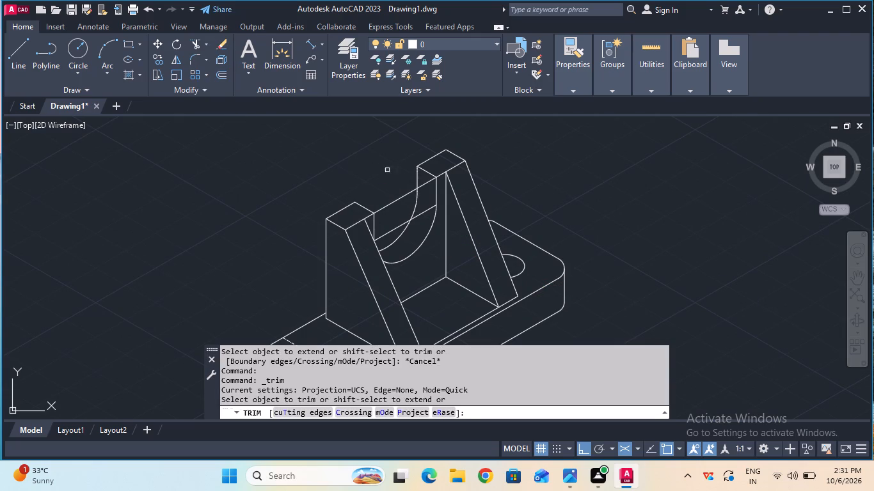
pyautogui.click(417, 172)
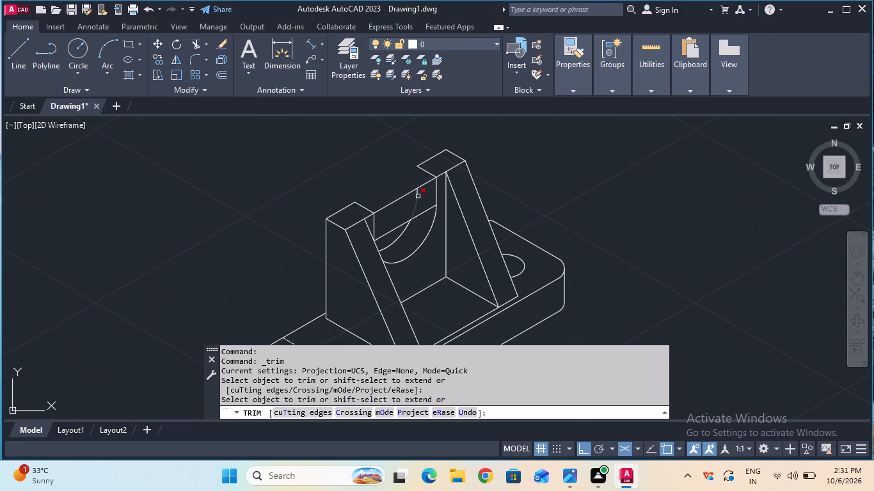
pyautogui.click(418, 196)
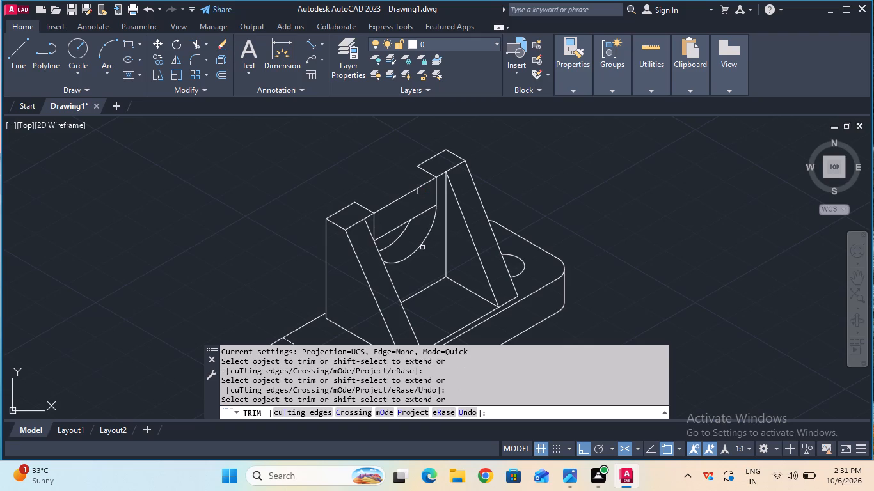
pyautogui.click(418, 247)
pyautogui.click(392, 241)
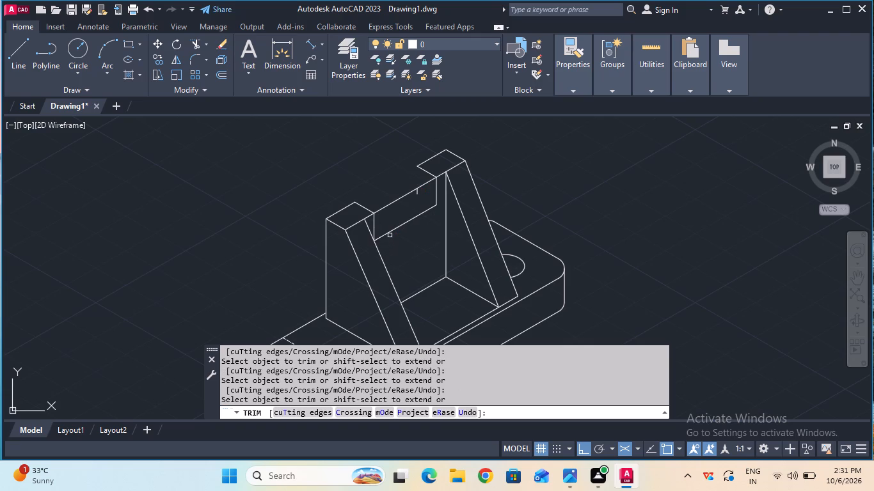
# Trim away the second upright's top face edges, its inner slanted edge, its vertical edge and the upper part of its outer slanted edge.
pyautogui.click(389, 231)
pyautogui.click(392, 230)
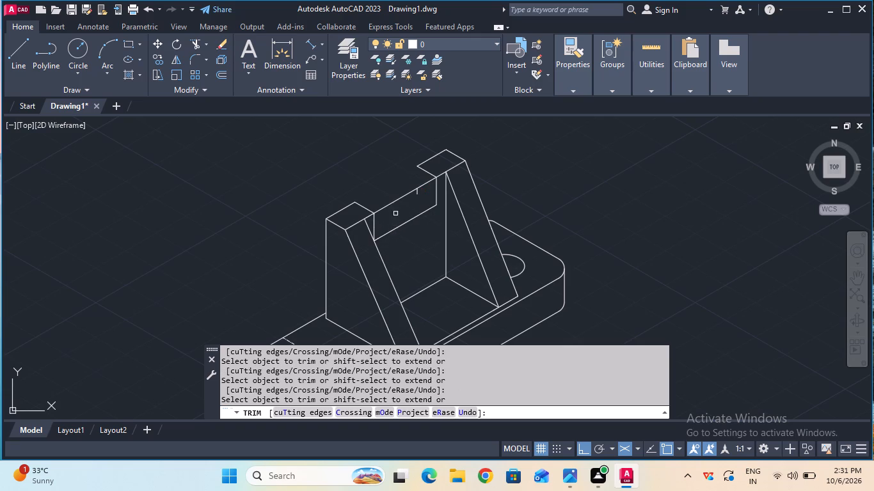
pyautogui.click(398, 194)
pyautogui.doubleClick(438, 166)
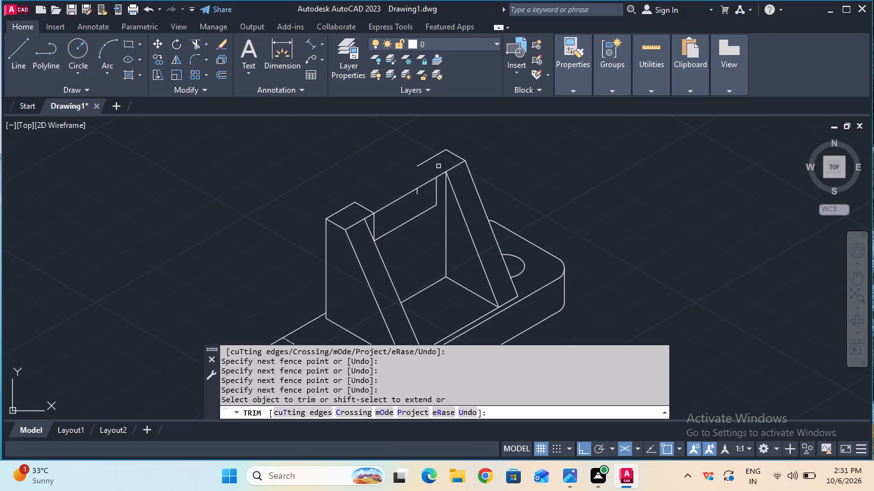
pyautogui.moveTo(445, 167); pyautogui.dragTo(484, 215)
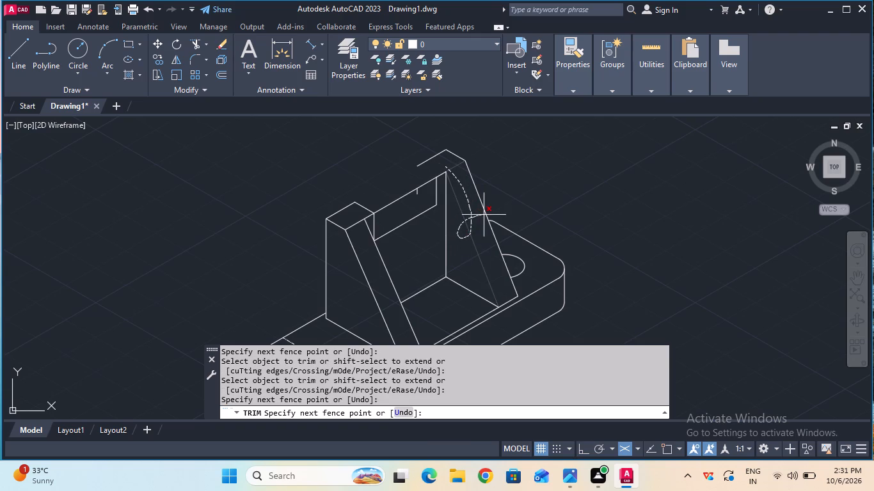
pyautogui.moveTo(484, 215); pyautogui.dragTo(481, 184)
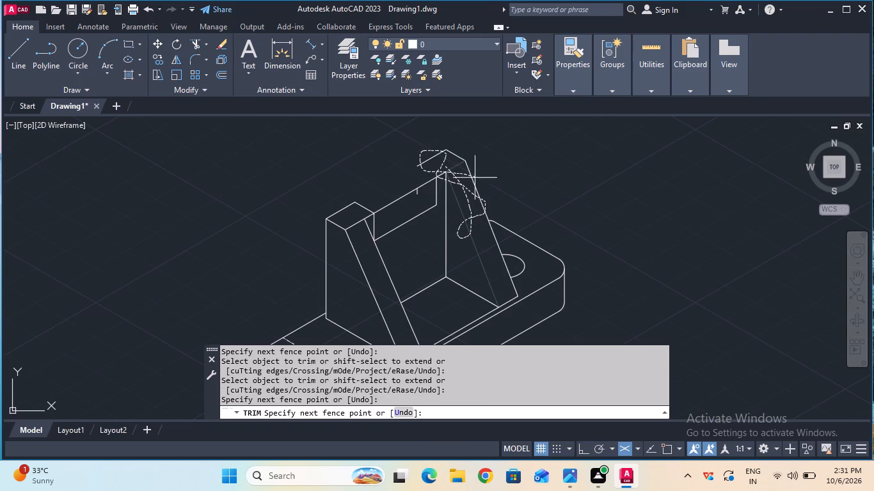
pyautogui.moveTo(481, 184); pyautogui.dragTo(491, 201)
pyautogui.moveTo(473, 176); pyautogui.dragTo(452, 155)
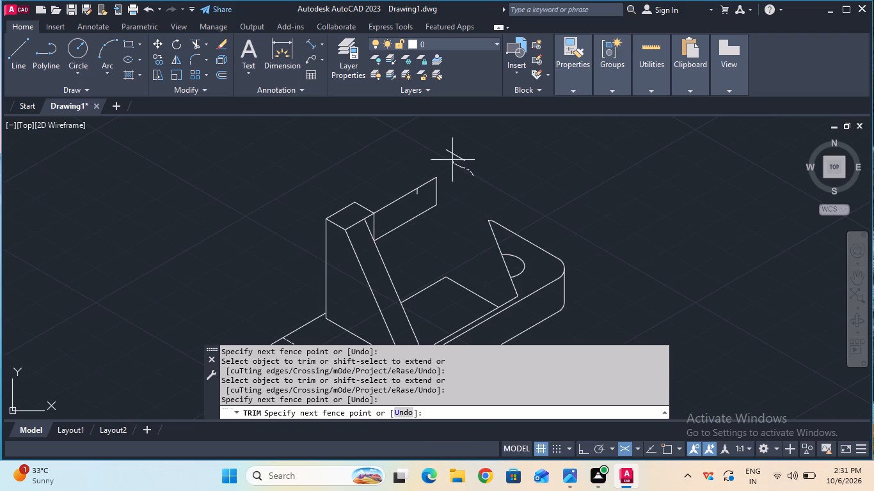
pyautogui.moveTo(452, 155); pyautogui.dragTo(463, 136)
# Trim away the leftover stub and the parallel and vertical lines of the cradle face beside the first upright.
pyautogui.click(415, 196)
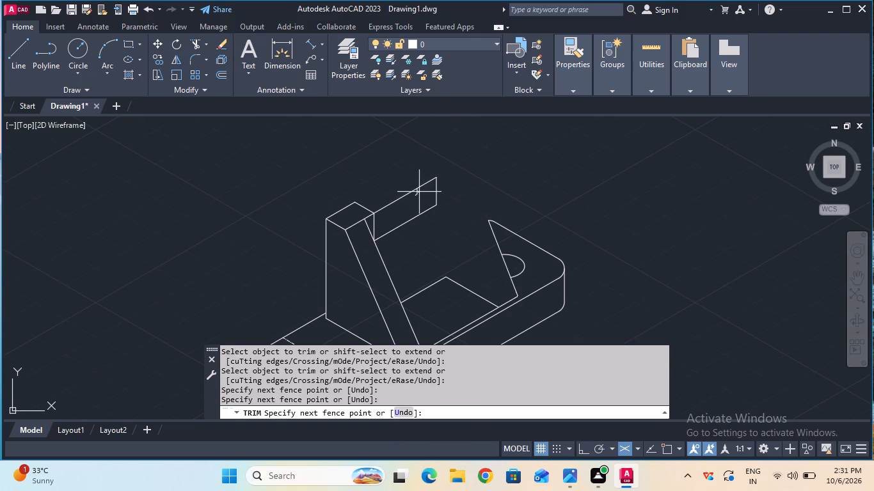
pyautogui.click(421, 189)
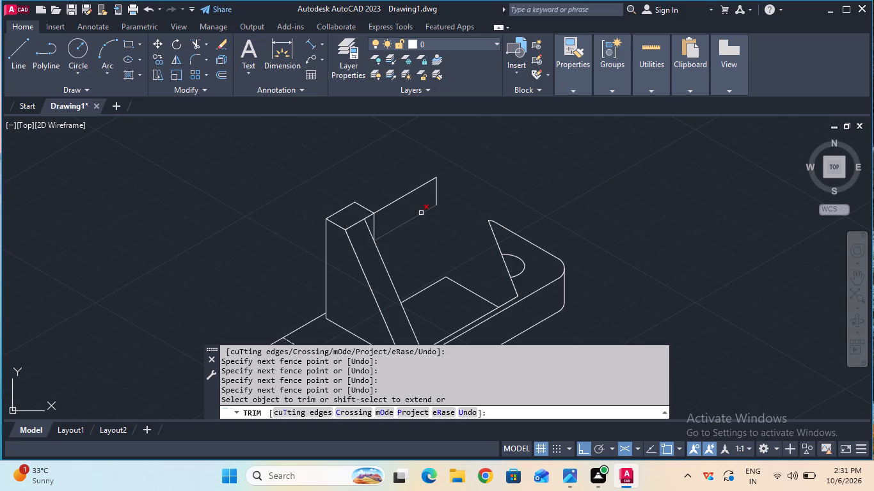
pyautogui.click(421, 213)
pyautogui.click(438, 203)
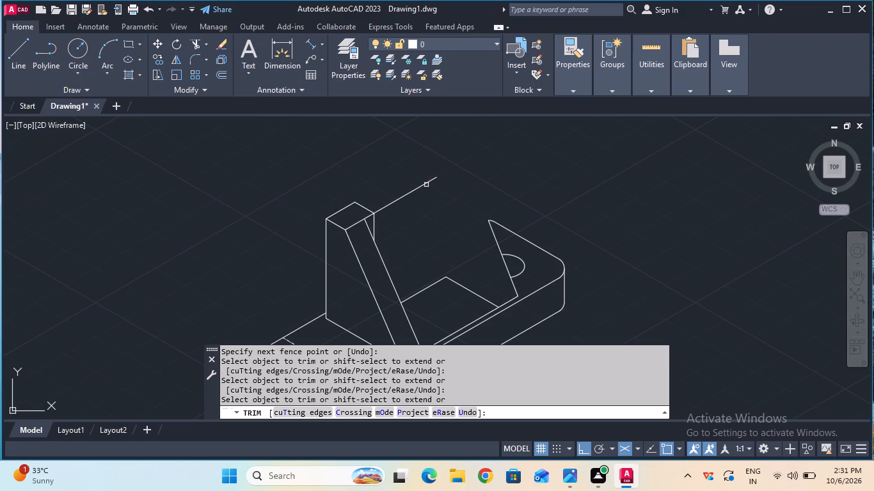
pyautogui.doubleClick(425, 182)
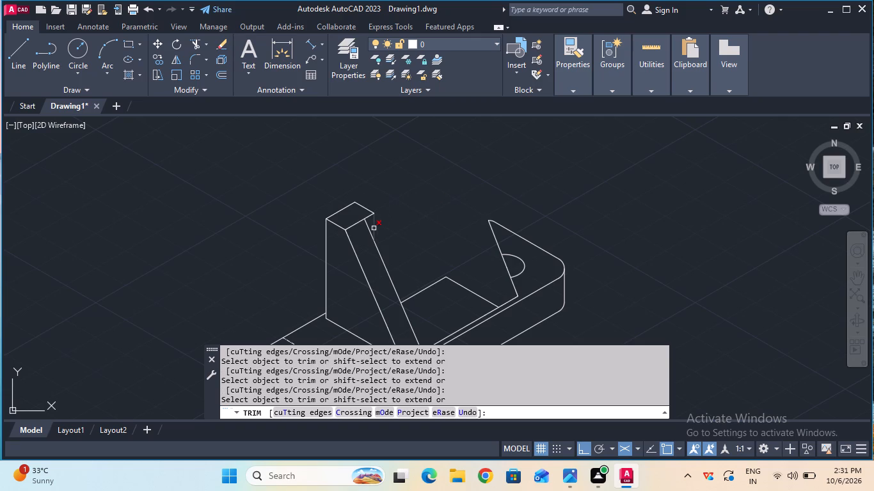
pyautogui.click(374, 228)
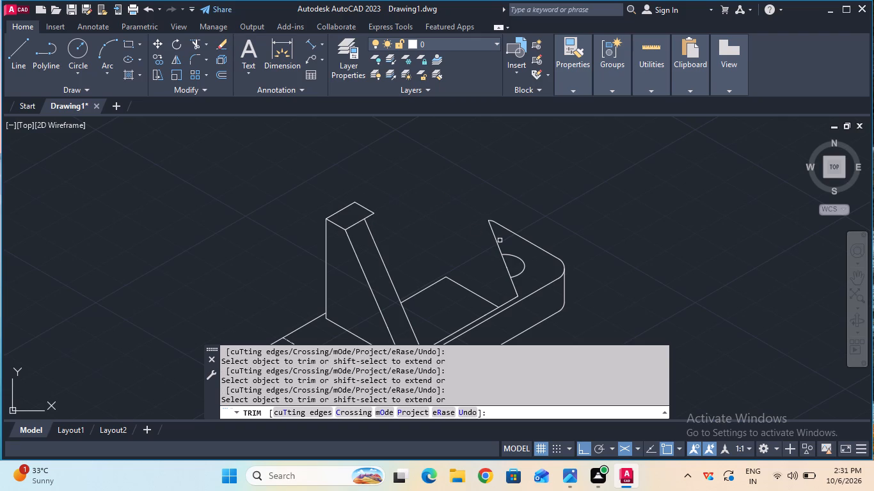
# Trim away the rest of the second upright's outer slanted edge and its base lines on the block's top face.
pyautogui.click(498, 242)
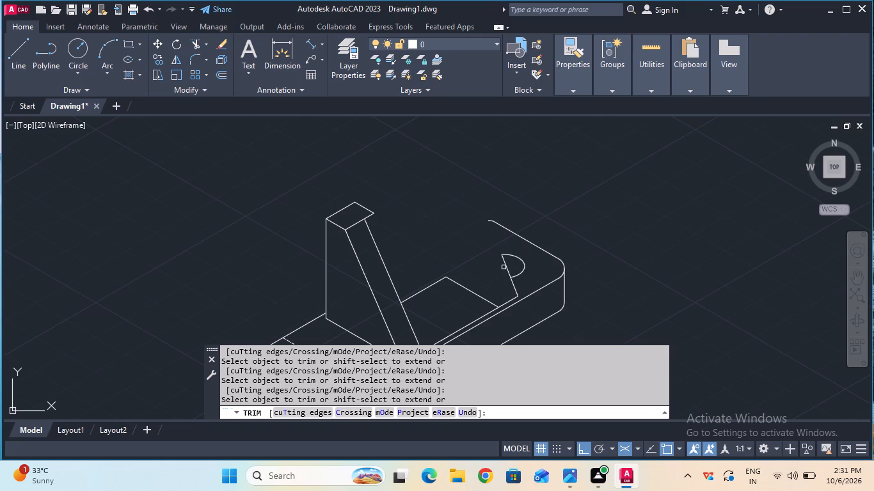
pyautogui.click(507, 267)
pyautogui.click(512, 280)
pyautogui.moveTo(496, 297); pyautogui.dragTo(429, 284)
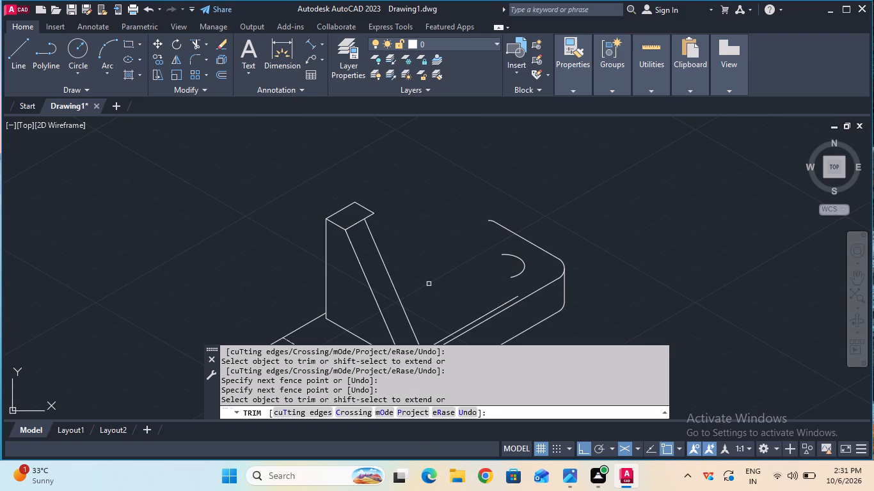
pyautogui.click(456, 330)
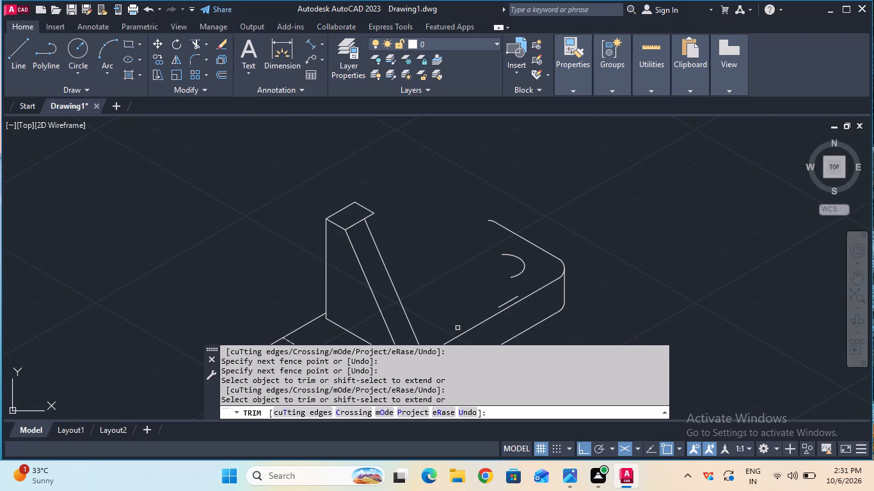
pyautogui.click(505, 306)
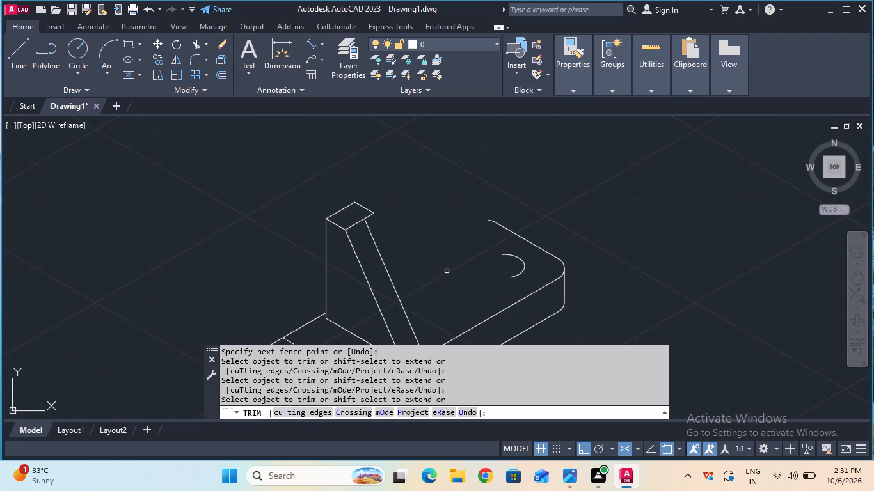
pyautogui.press('Escape')
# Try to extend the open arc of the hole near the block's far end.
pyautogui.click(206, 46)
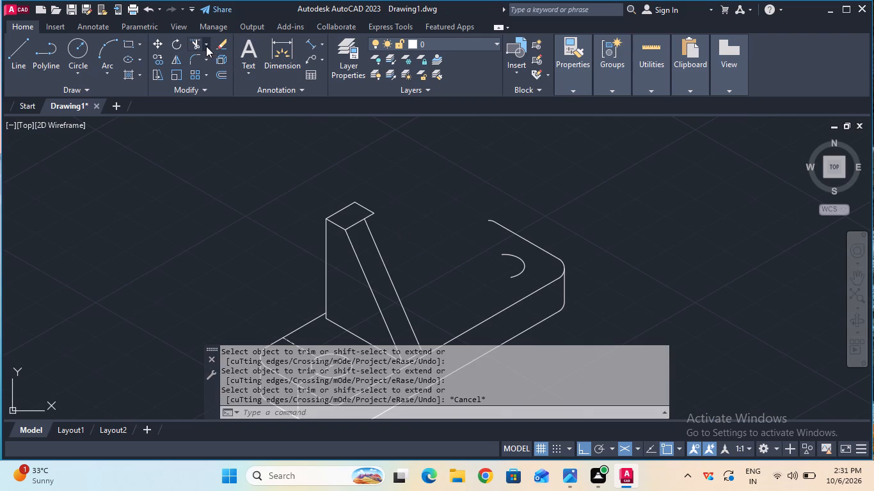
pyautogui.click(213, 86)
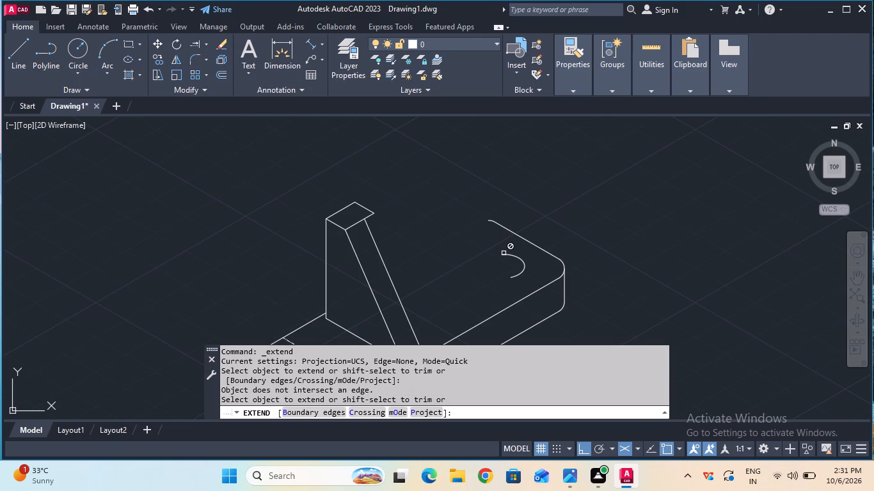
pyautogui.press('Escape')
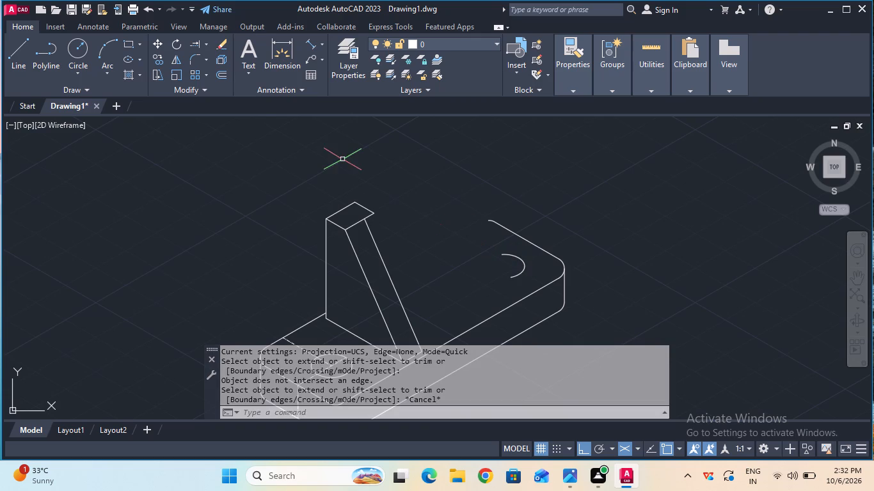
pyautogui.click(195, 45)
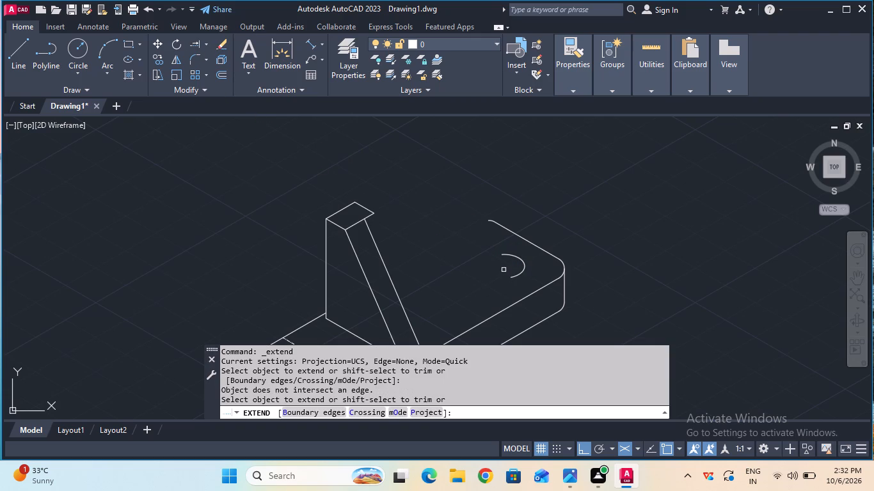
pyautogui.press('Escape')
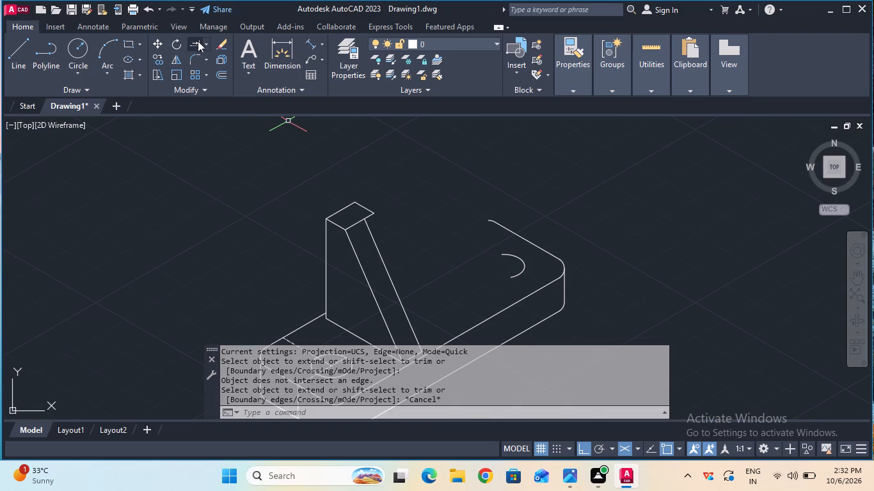
# Trim away the remaining partial arc of the hole at the block's far end.
pyautogui.click(204, 43)
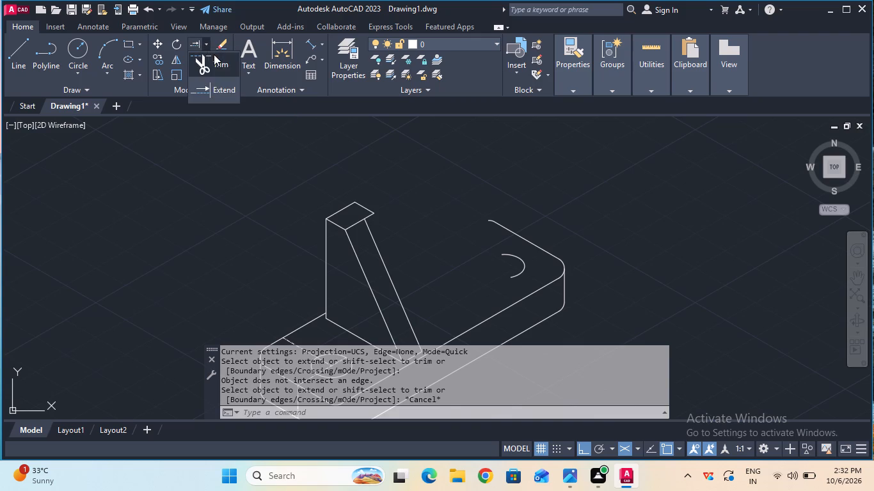
pyautogui.click(214, 54)
pyautogui.click(511, 257)
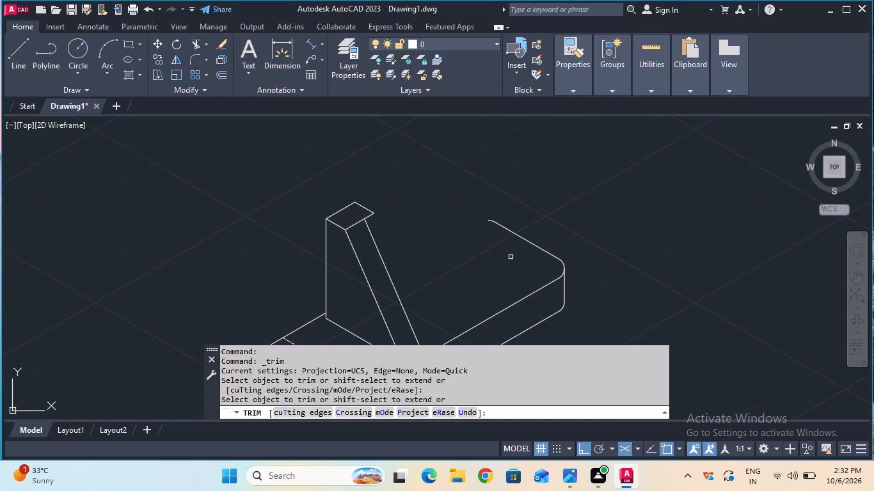
# Copy the near hole's ellipse 72 mm along the block's length to the far end of the top face.
pyautogui.press('Return')
pyautogui.keyDown('ctrl'); pyautogui.scroll(-1, 511, 257); pyautogui.keyUp('ctrl')
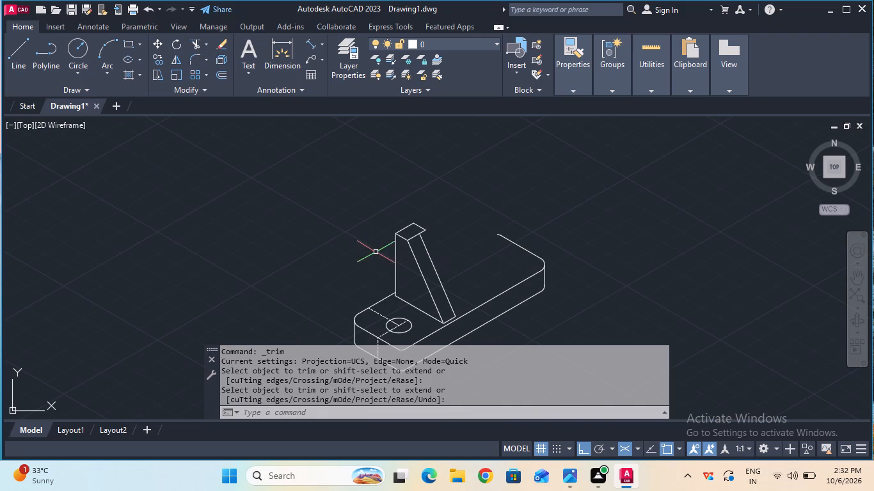
pyautogui.click(160, 57)
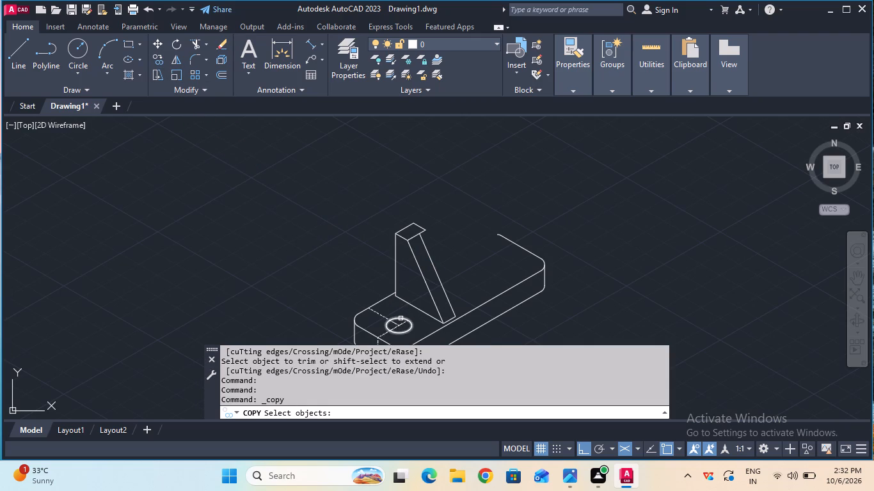
pyautogui.click(401, 318)
pyautogui.press('Return')
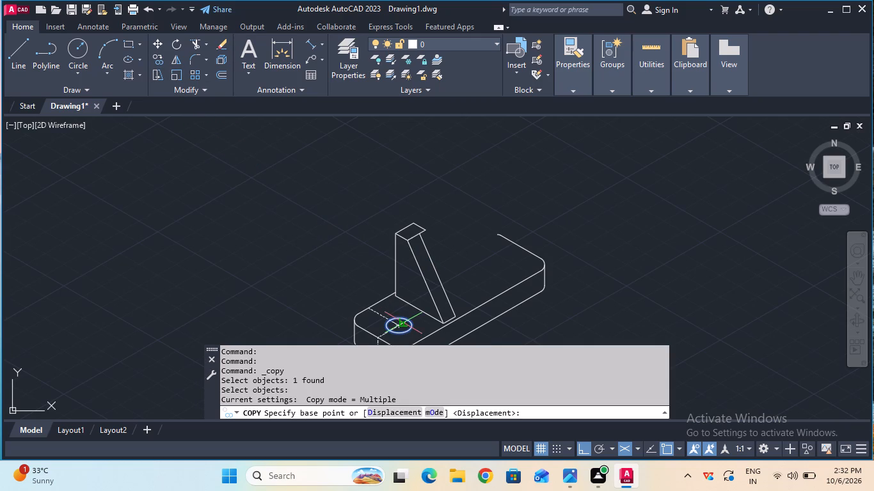
pyautogui.click(398, 329)
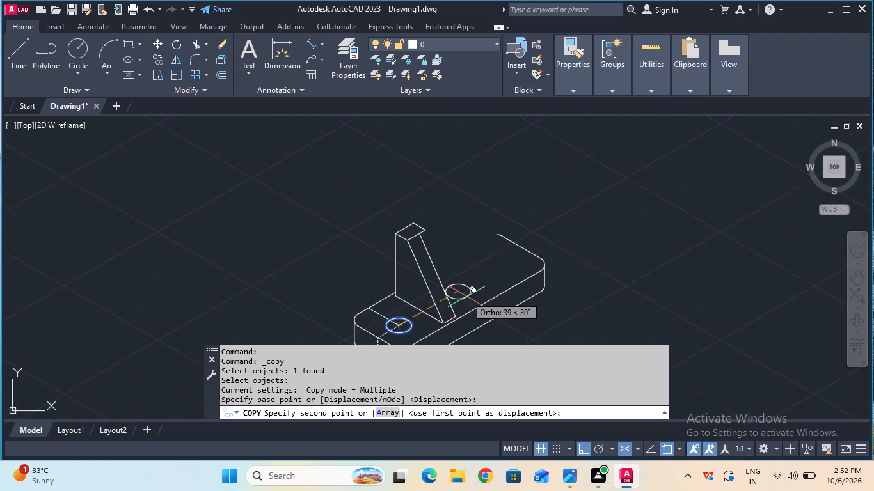
pyautogui.write('72')
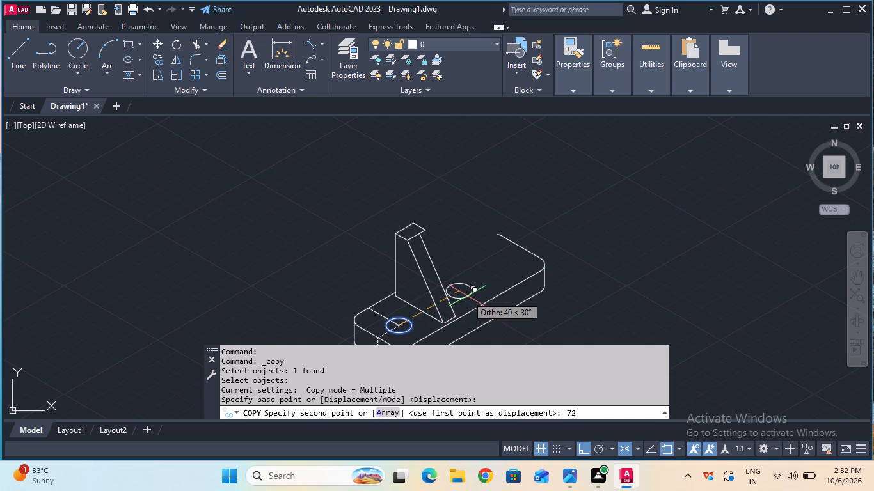
pyautogui.press('Return')
pyautogui.press('Escape')
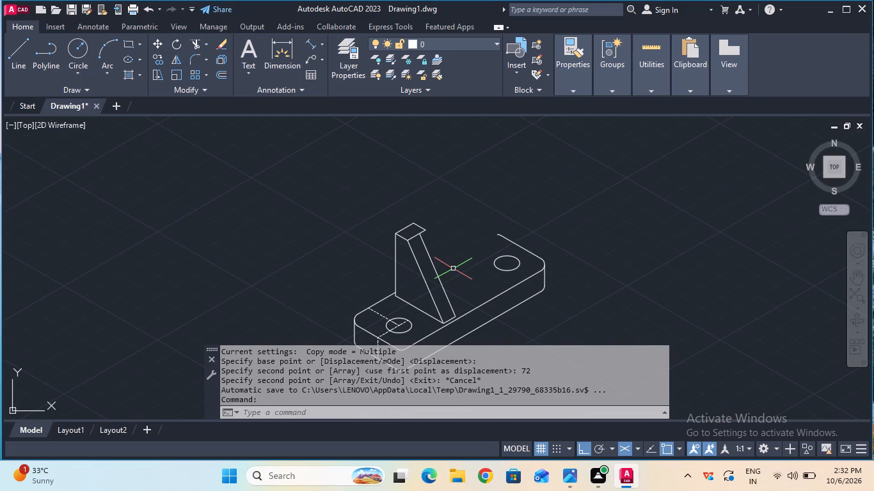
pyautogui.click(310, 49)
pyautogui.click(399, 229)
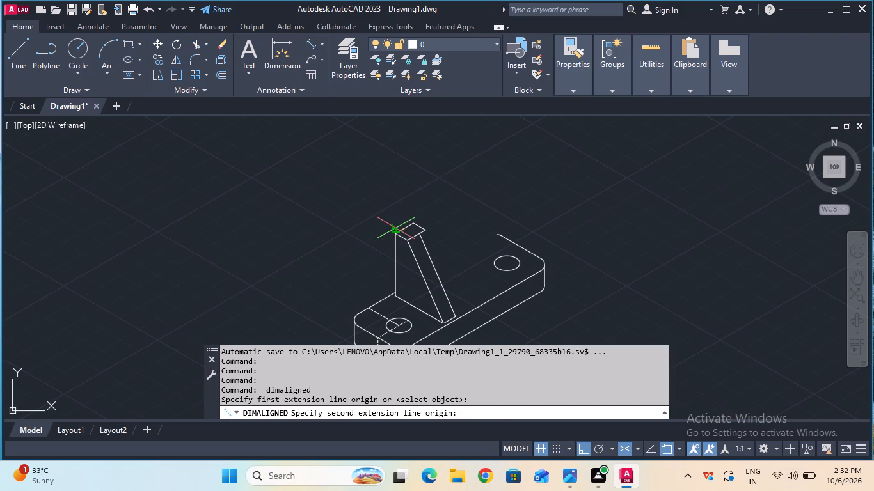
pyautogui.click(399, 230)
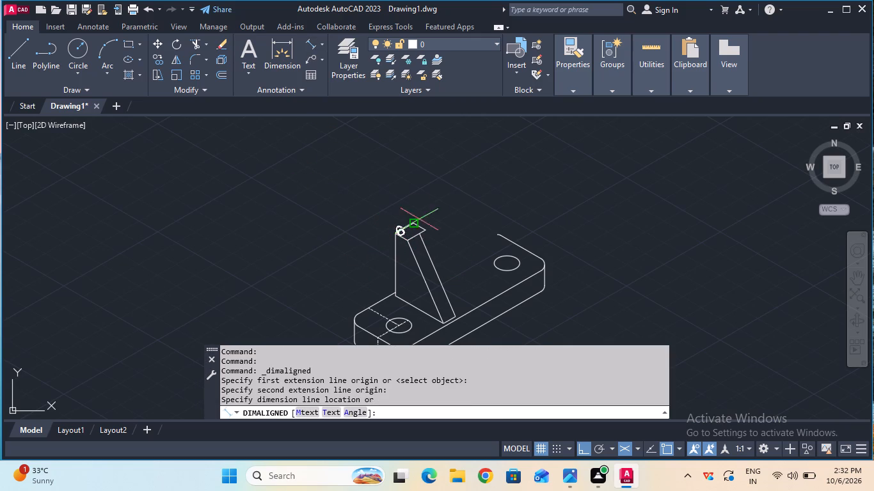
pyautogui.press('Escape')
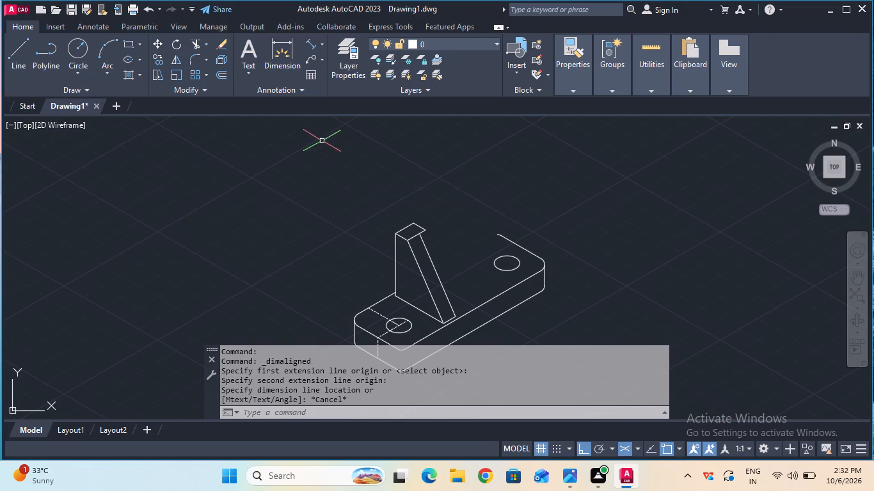
# Add a 40 mm aligned dimension from the upright's top outer corner along the block's length, placed above the upright.
pyautogui.click(313, 49)
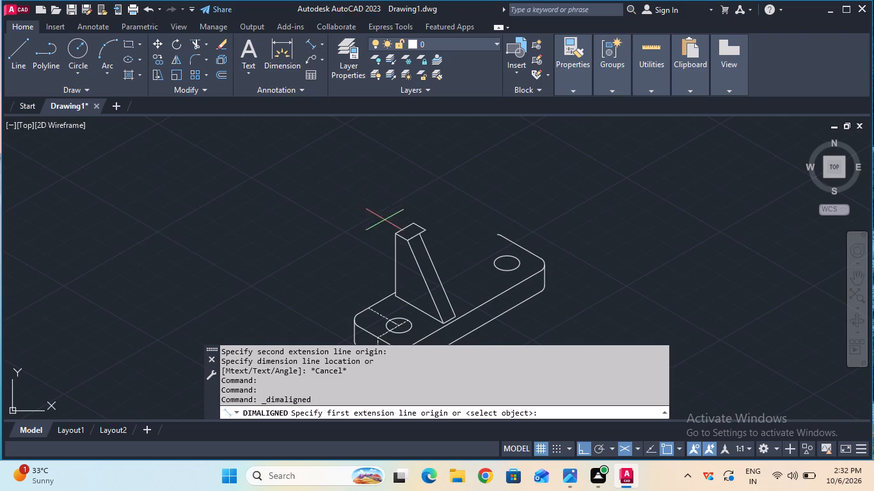
pyautogui.click(393, 232)
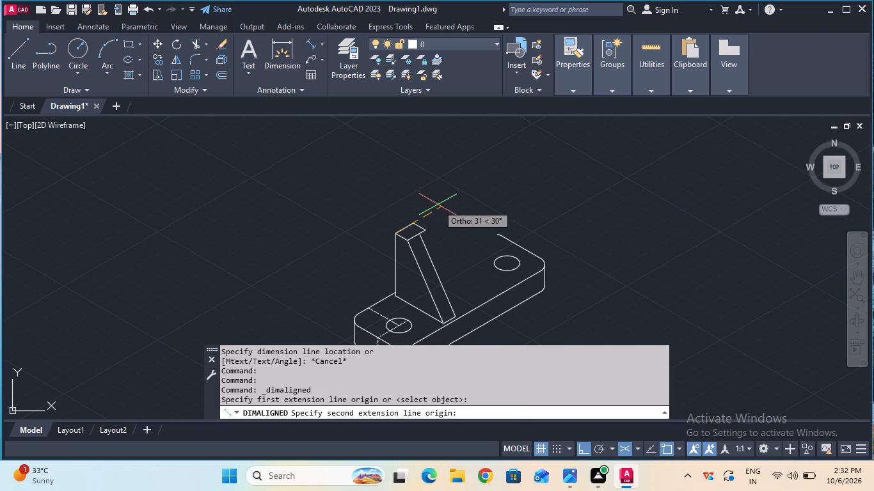
pyautogui.write('40')
pyautogui.press('Return')
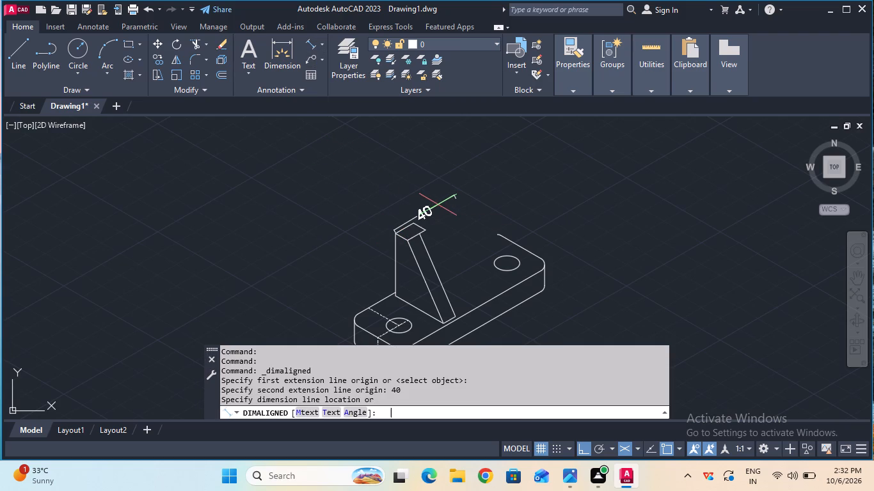
pyautogui.click(430, 184)
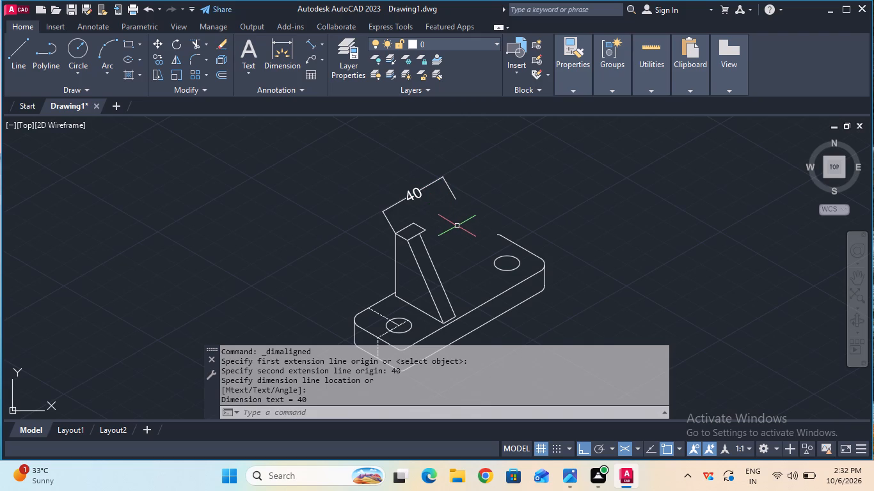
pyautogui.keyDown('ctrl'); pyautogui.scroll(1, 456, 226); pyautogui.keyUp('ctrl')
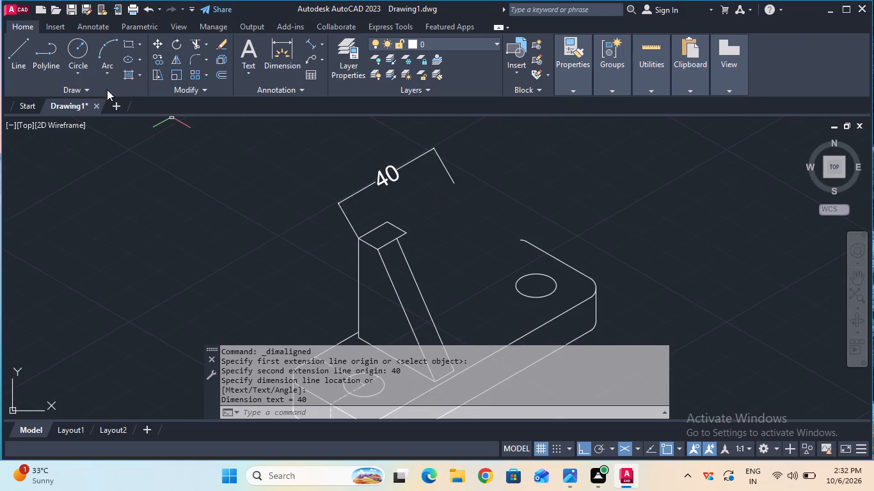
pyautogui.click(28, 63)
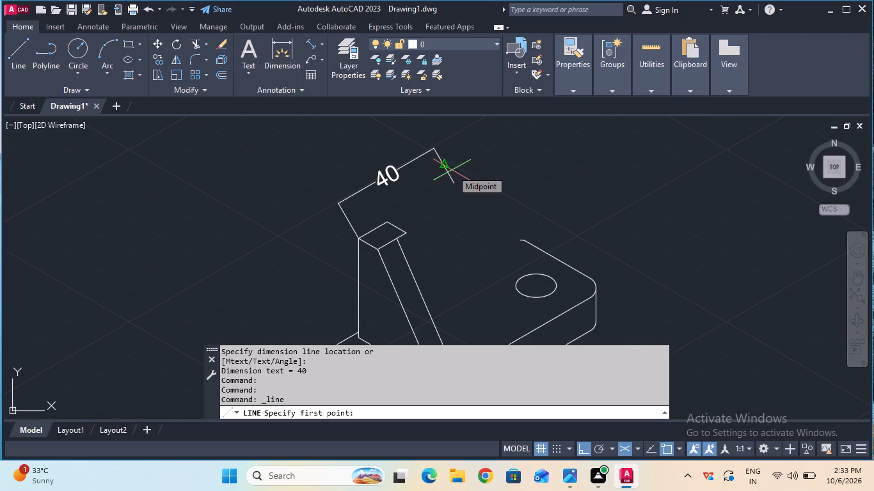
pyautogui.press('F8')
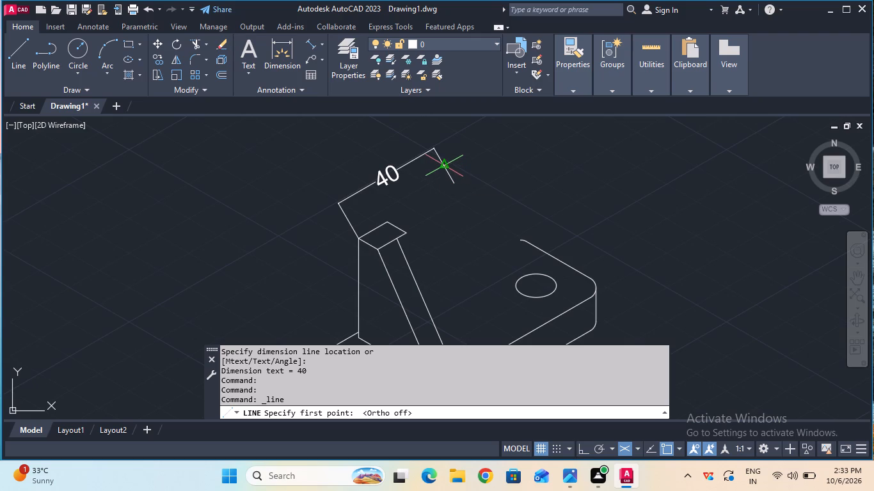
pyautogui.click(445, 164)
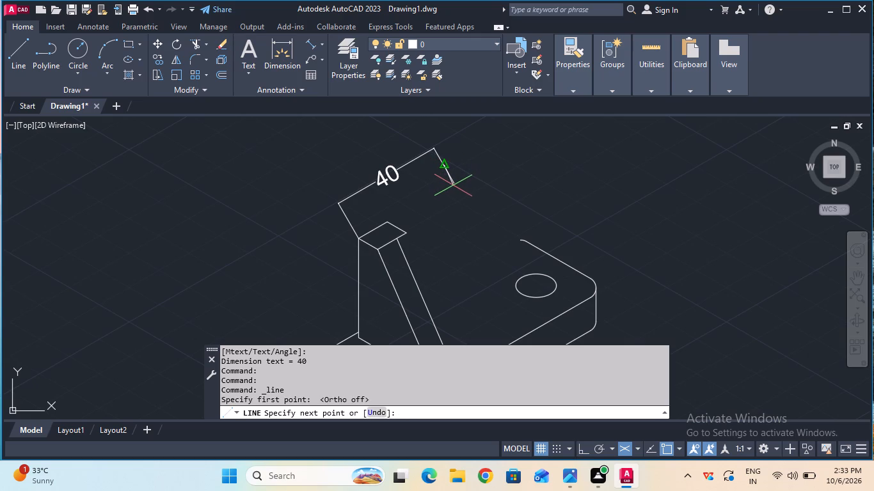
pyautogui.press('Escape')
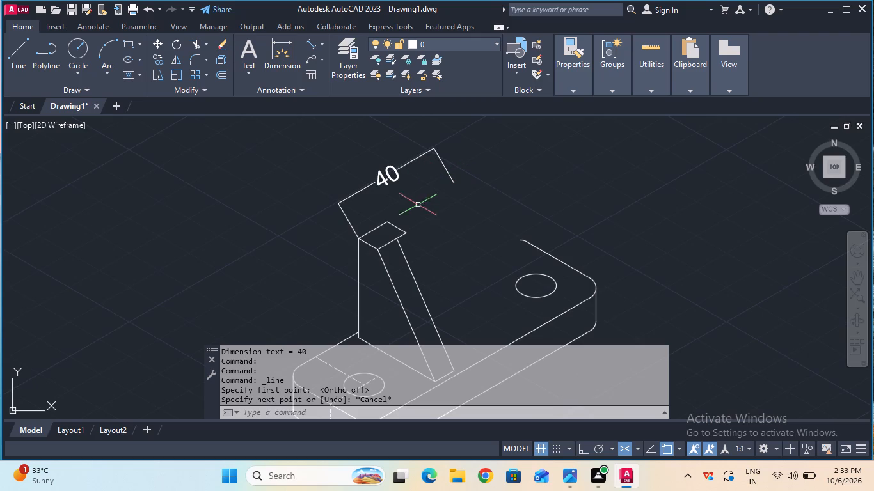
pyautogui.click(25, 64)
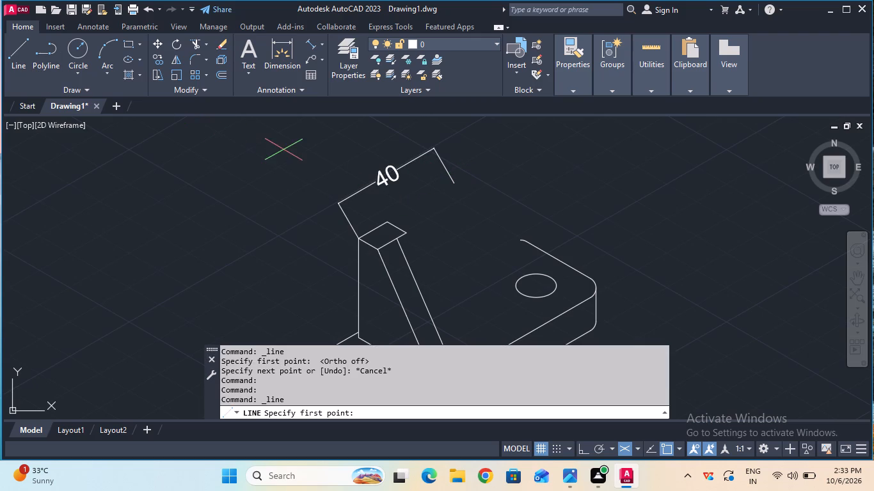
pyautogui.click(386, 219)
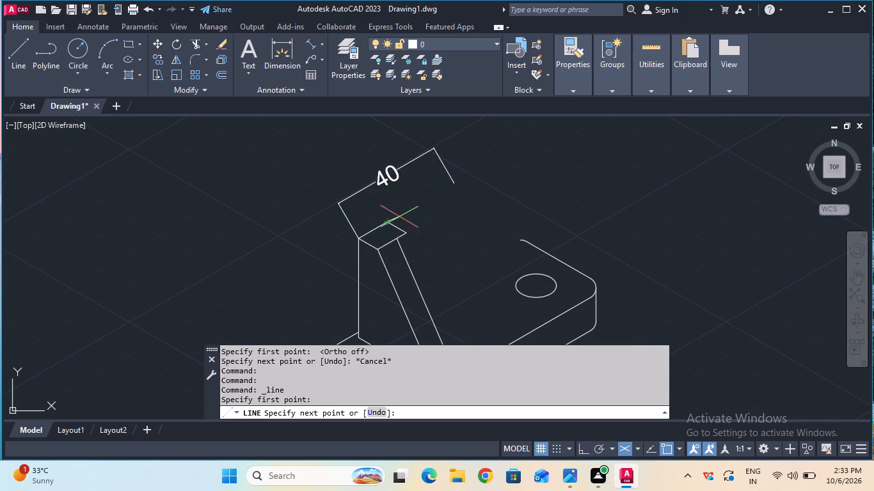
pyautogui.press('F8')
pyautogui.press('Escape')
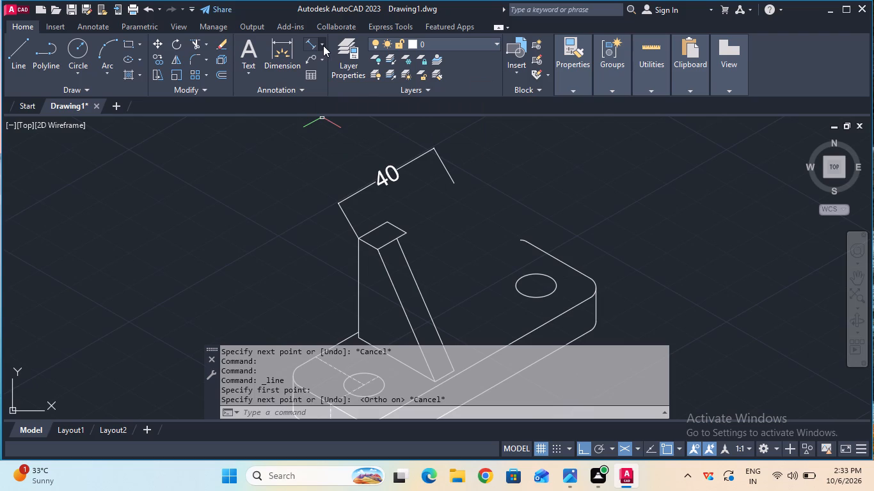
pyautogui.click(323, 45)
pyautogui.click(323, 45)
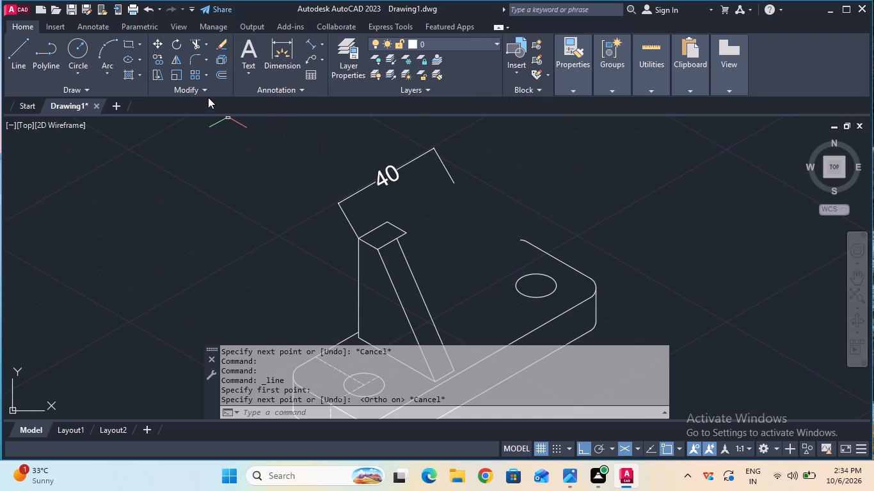
# Draw a 16 mm line in the CENTER linetype from the upright's top back corner along the block's length.
pyautogui.click(573, 92)
pyautogui.click(627, 135)
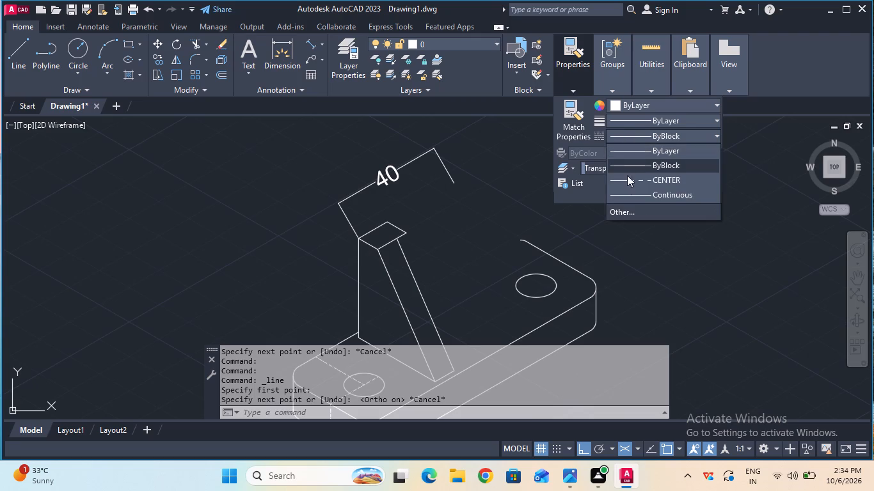
pyautogui.doubleClick(627, 183)
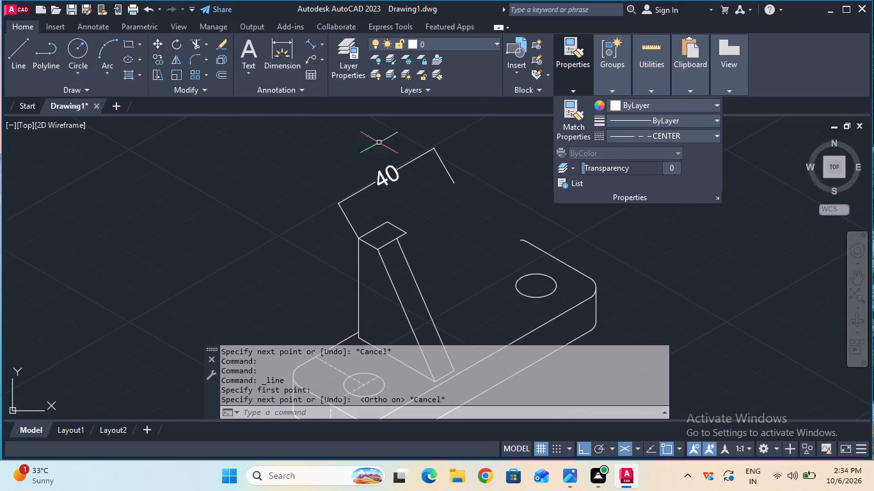
pyautogui.click(22, 61)
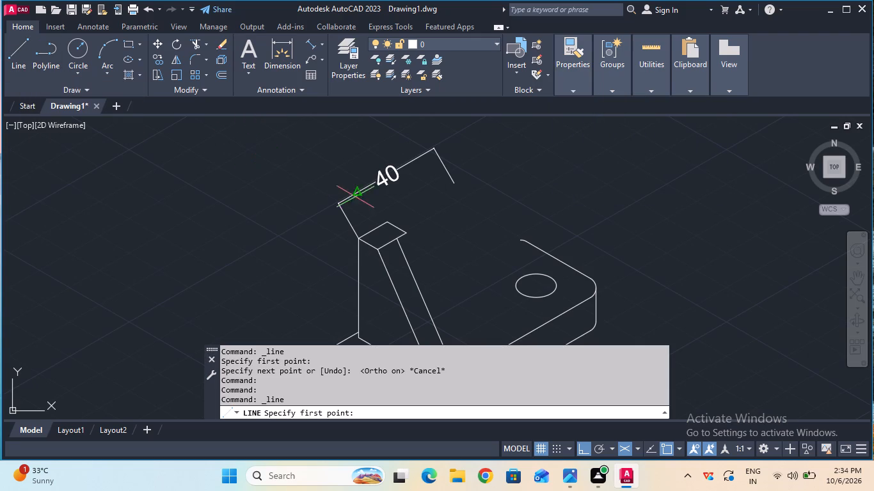
pyautogui.click(388, 220)
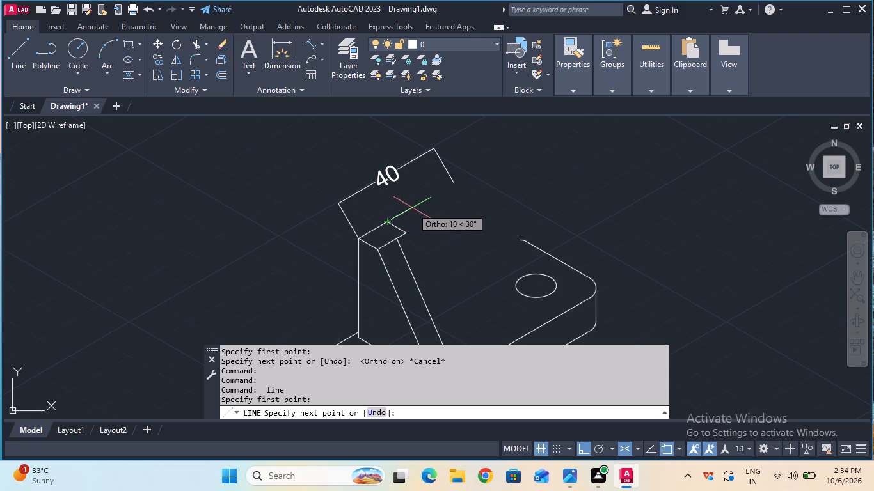
pyautogui.write('16')
pyautogui.press('Return')
pyautogui.press('Escape')
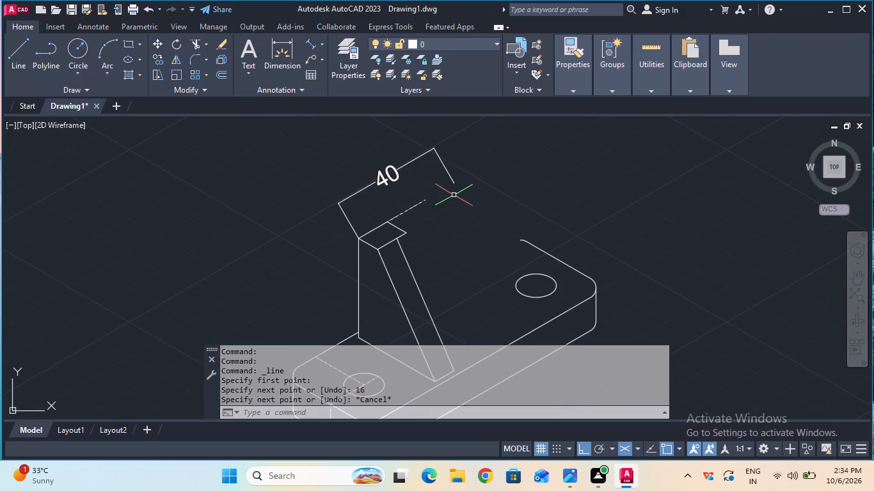
# Draw the second upright's 8 by 12 mm top face in the ByBlock linetype, starting from the free end of the 16 mm centre line.
pyautogui.click(571, 91)
pyautogui.click(612, 132)
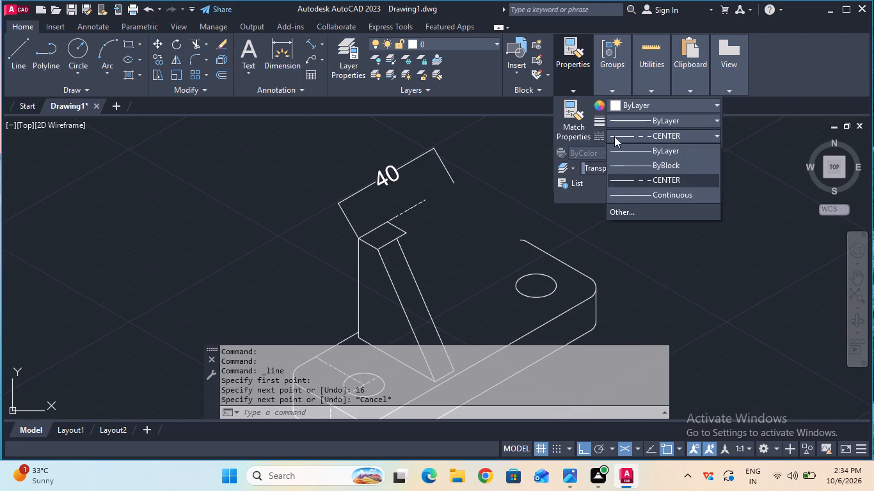
pyautogui.click(626, 165)
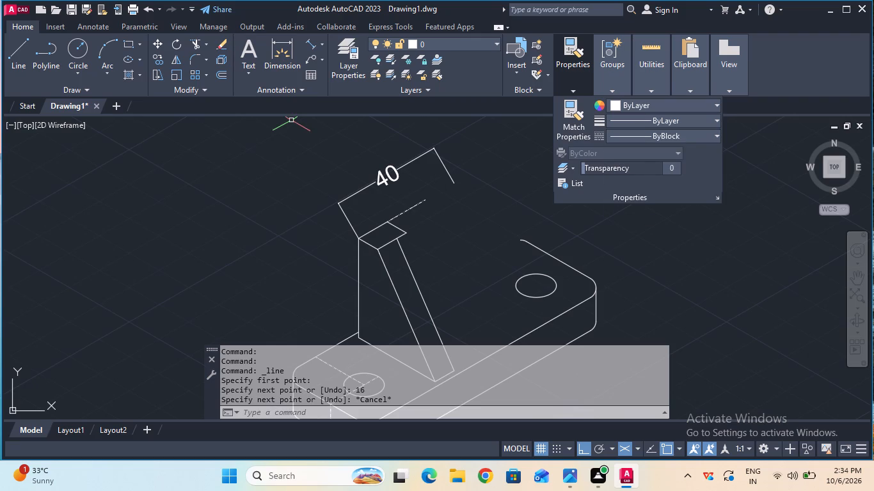
pyautogui.click(24, 55)
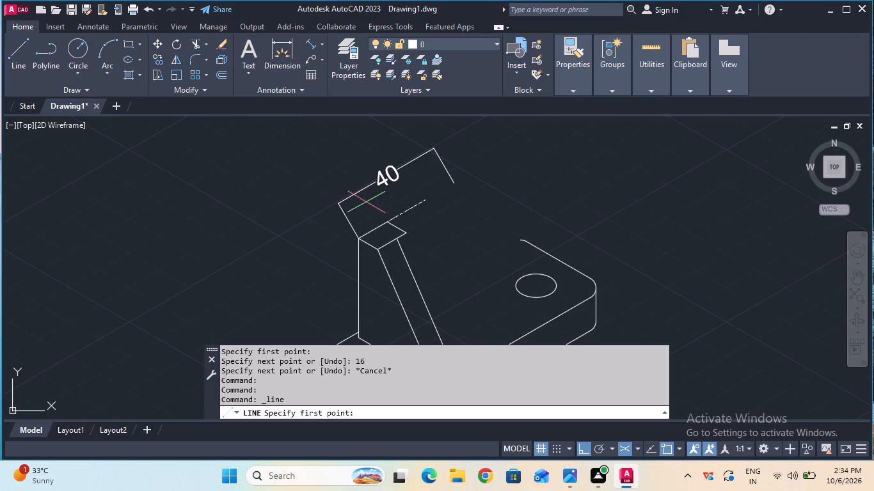
pyautogui.click(424, 201)
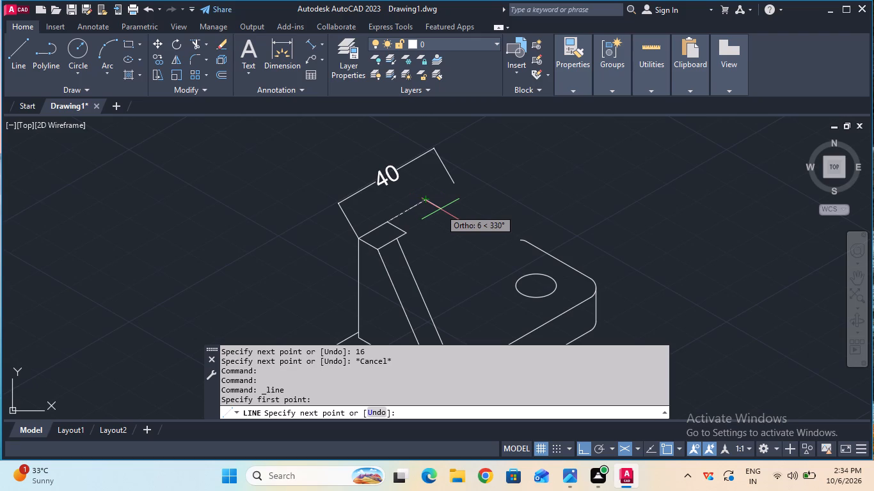
pyautogui.press('8')
pyautogui.press('Return')
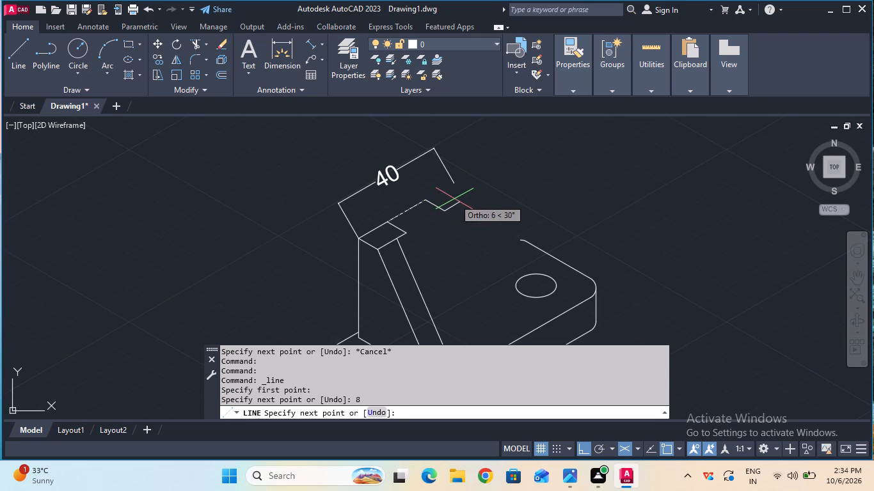
pyautogui.write('12')
pyautogui.press('Return')
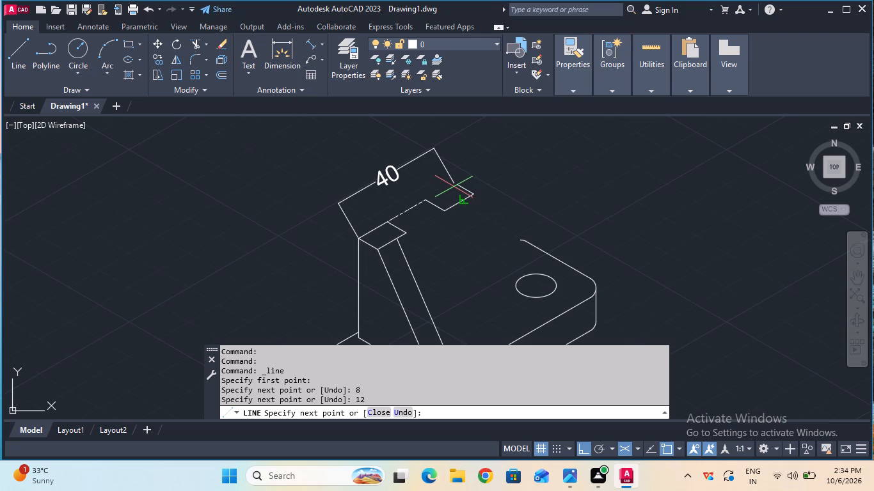
pyautogui.press('8')
pyautogui.press('Return')
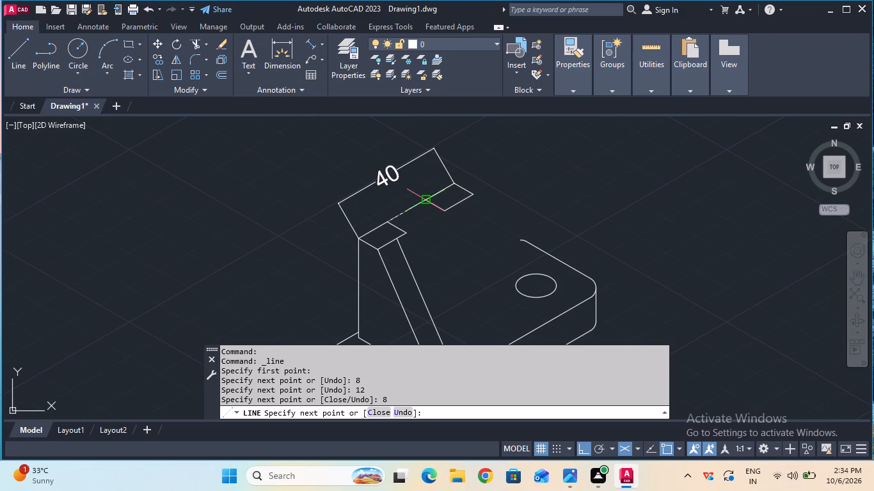
pyautogui.click(427, 198)
pyautogui.press('Escape')
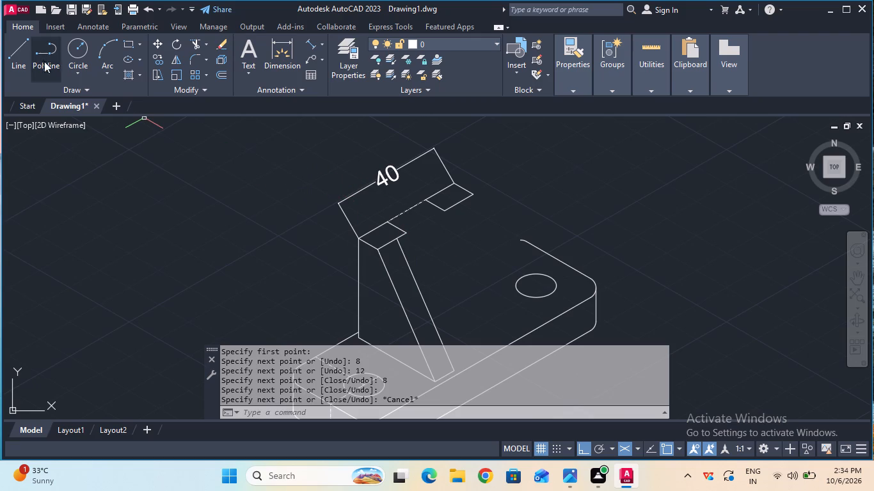
# Draw a 10 mm vertical line down from each of the two uprights' facing front top corners, using the right isoplane.
pyautogui.click(24, 55)
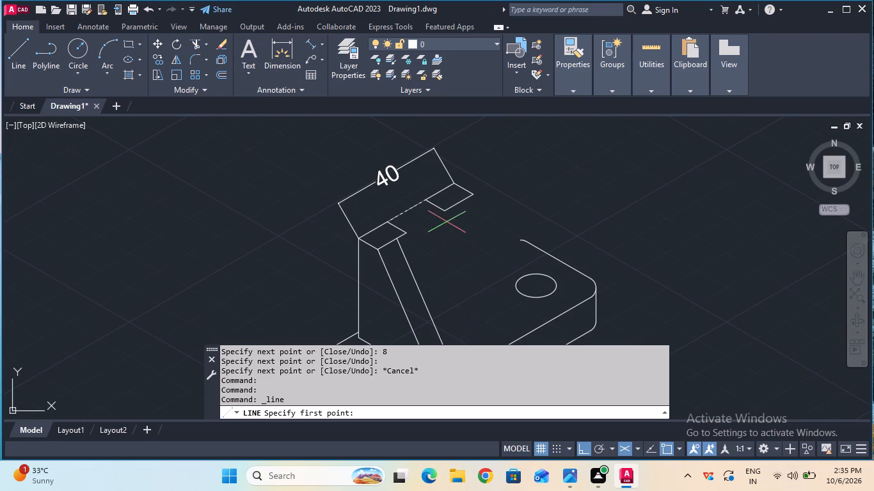
pyautogui.click(442, 214)
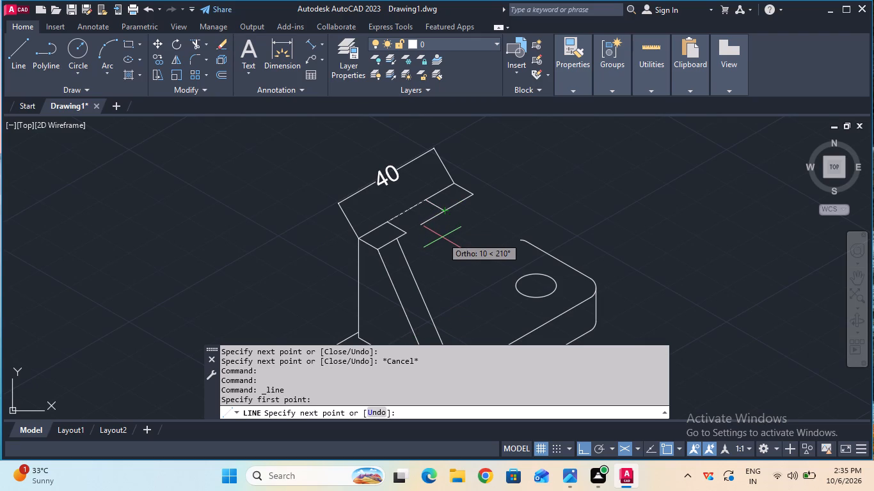
pyautogui.press('F5')
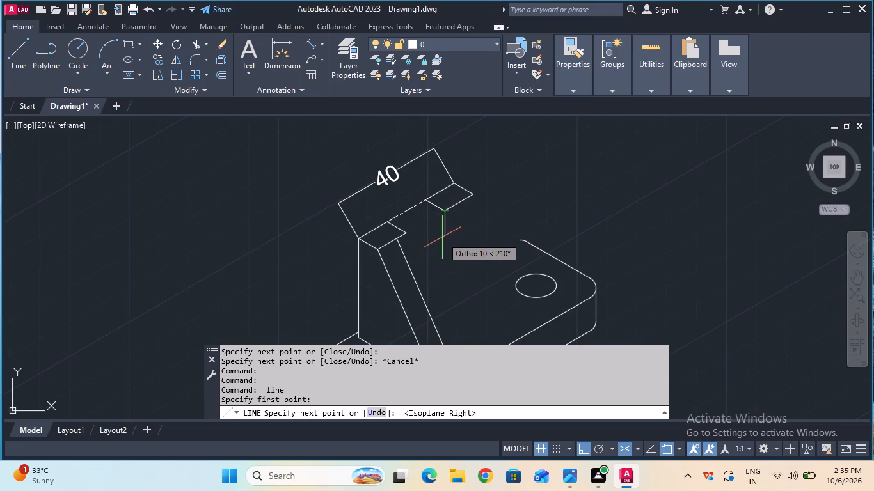
pyautogui.write('10')
pyautogui.press('Return')
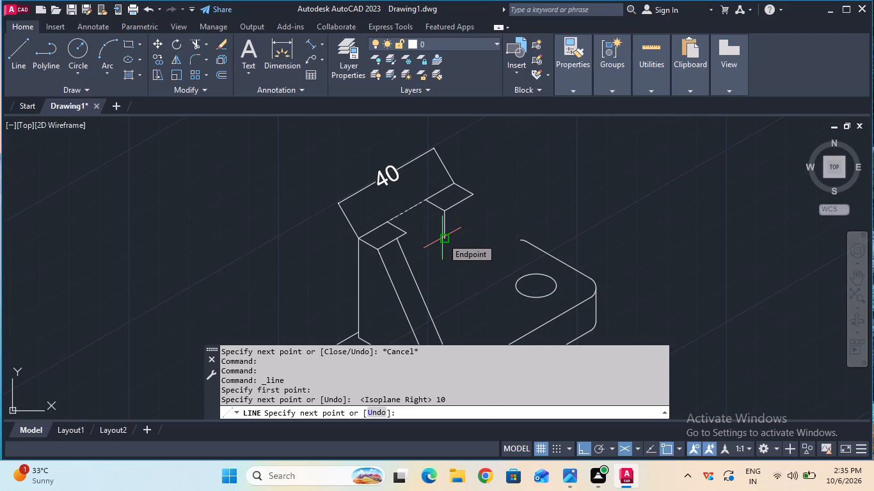
pyautogui.press('Escape')
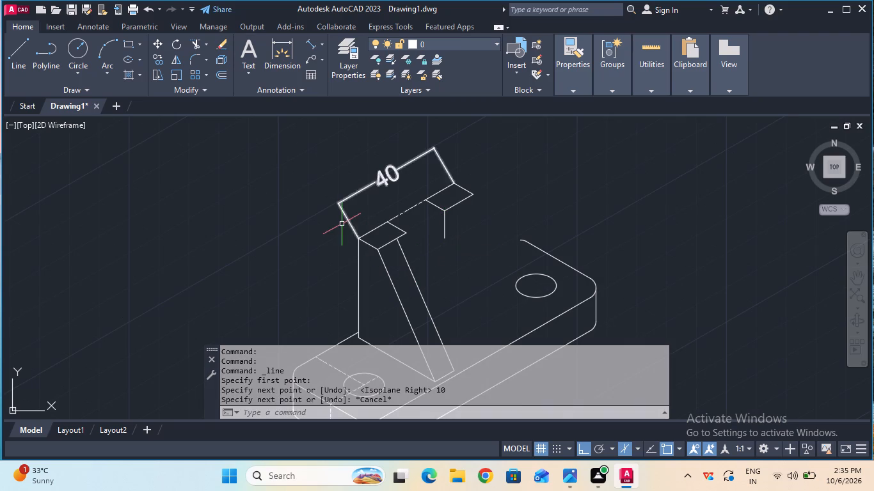
pyautogui.click(26, 69)
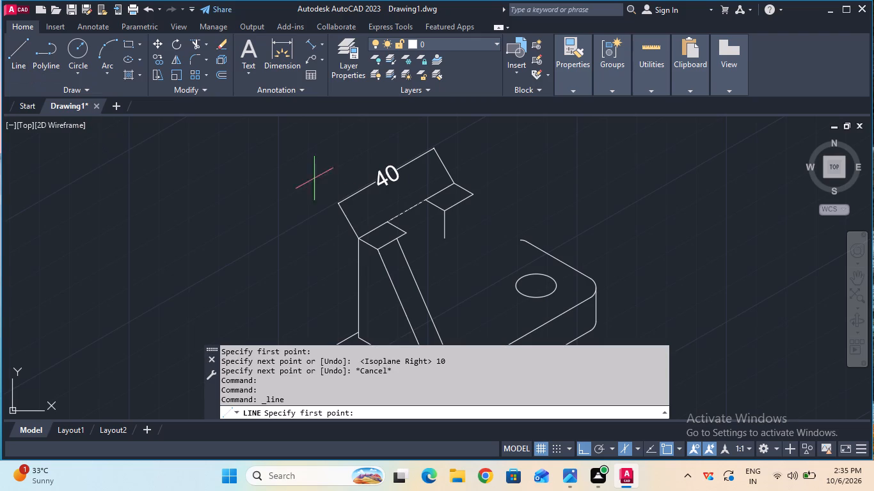
pyautogui.click(409, 230)
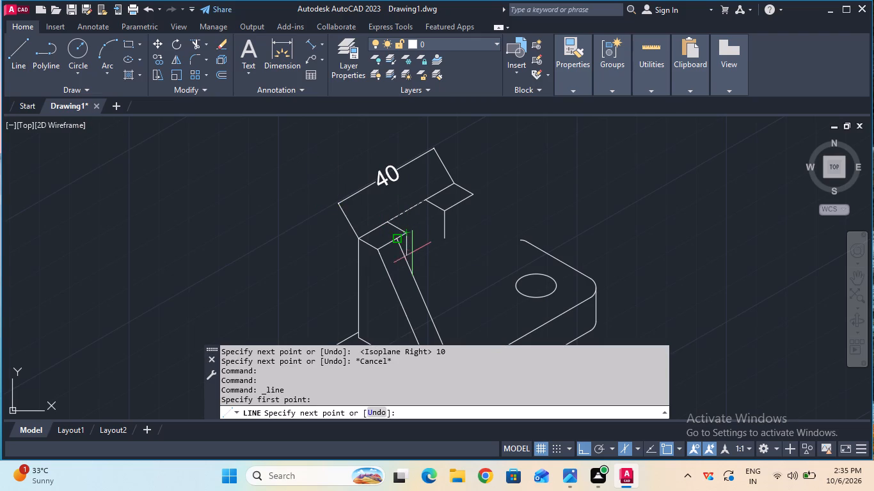
pyautogui.write('10')
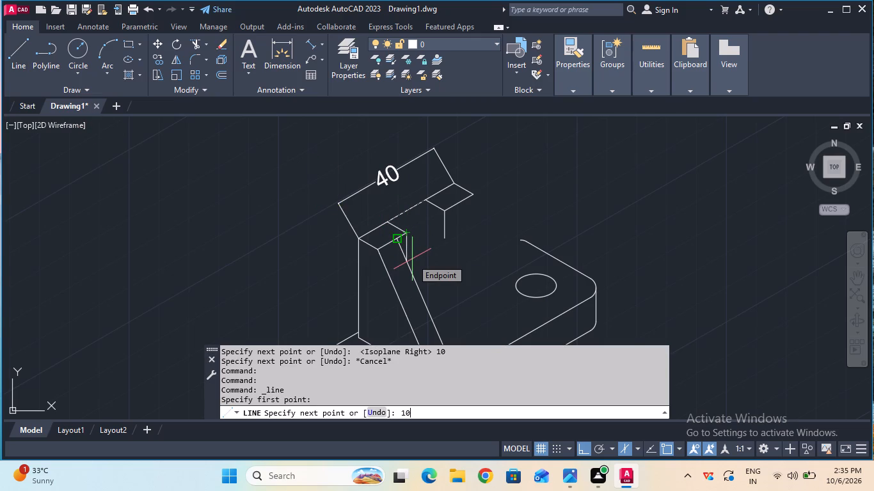
pyautogui.press('Return')
pyautogui.press('Escape')
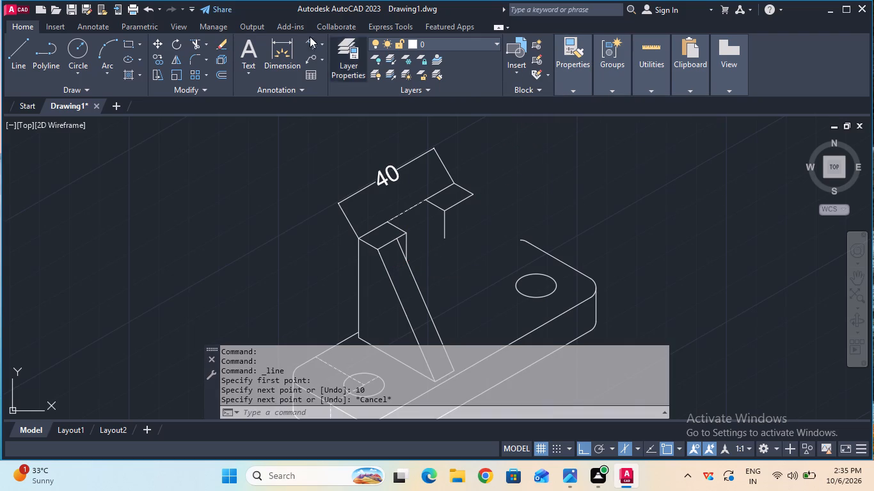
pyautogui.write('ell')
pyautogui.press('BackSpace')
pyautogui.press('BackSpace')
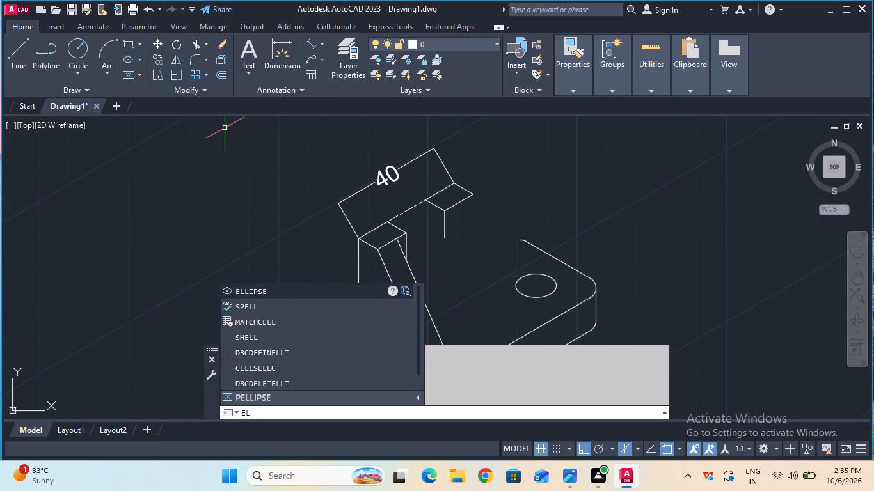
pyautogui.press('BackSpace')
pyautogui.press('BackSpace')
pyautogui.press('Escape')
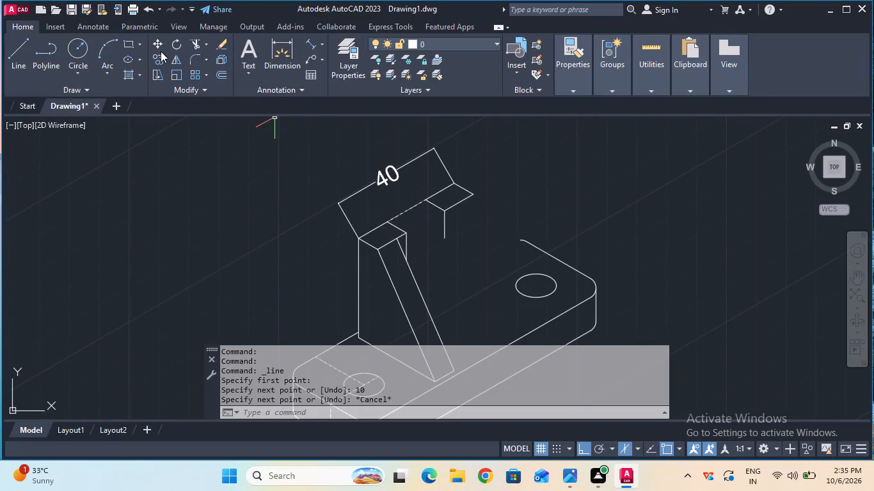
# Draw a 16 mm line in the CENTER linetype joining the lower ends of the two 10 mm vertical lines.
pyautogui.click(560, 92)
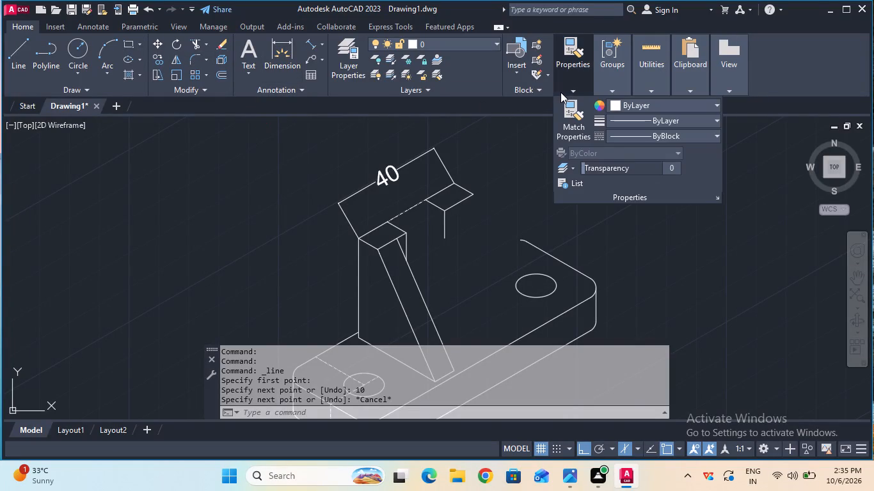
pyautogui.click(623, 139)
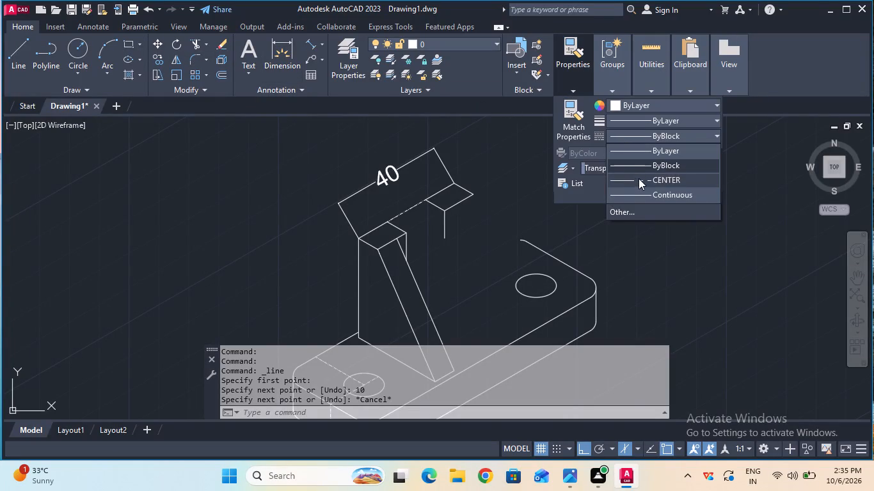
pyautogui.click(640, 179)
pyautogui.click(24, 53)
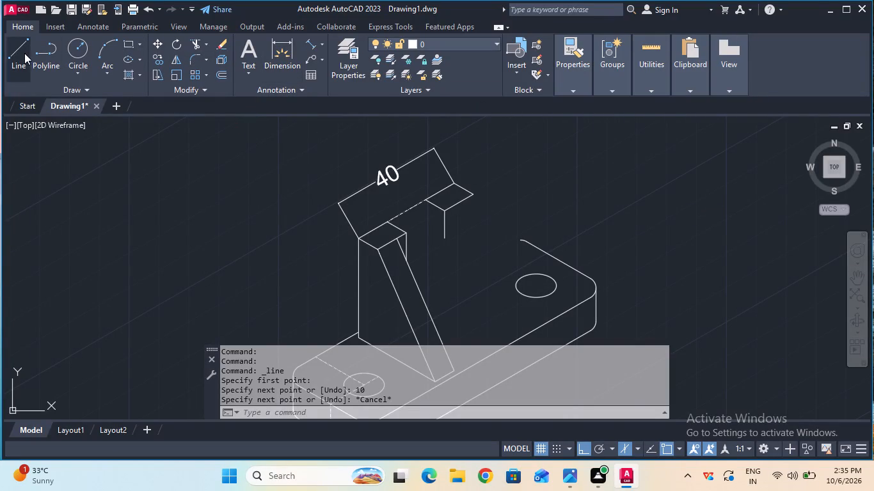
pyautogui.click(443, 235)
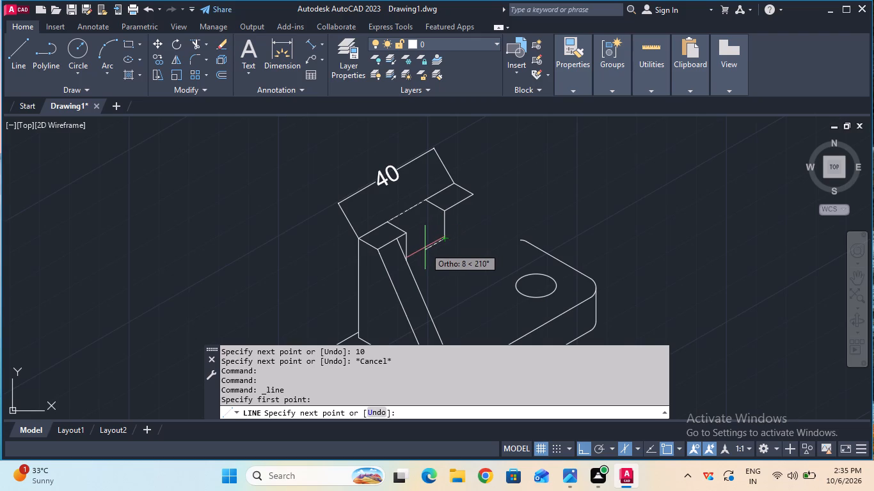
pyautogui.press('1')
pyautogui.press('6')
pyautogui.press('Return')
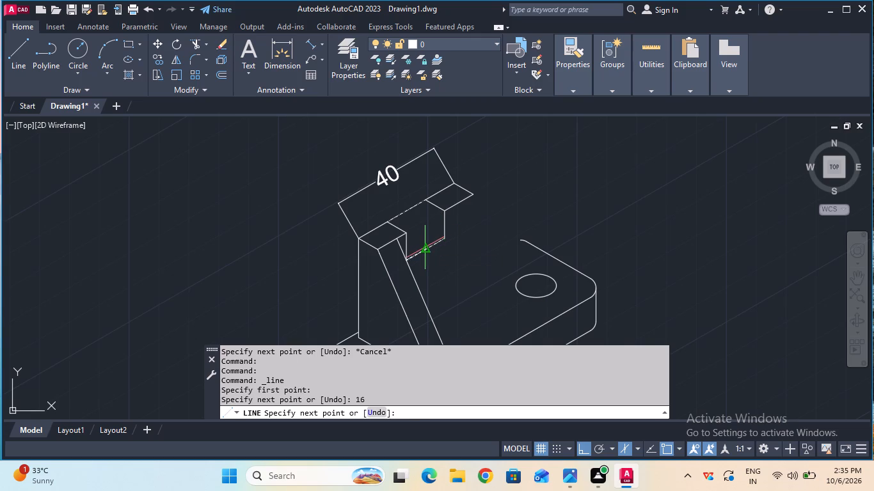
pyautogui.press('Escape')
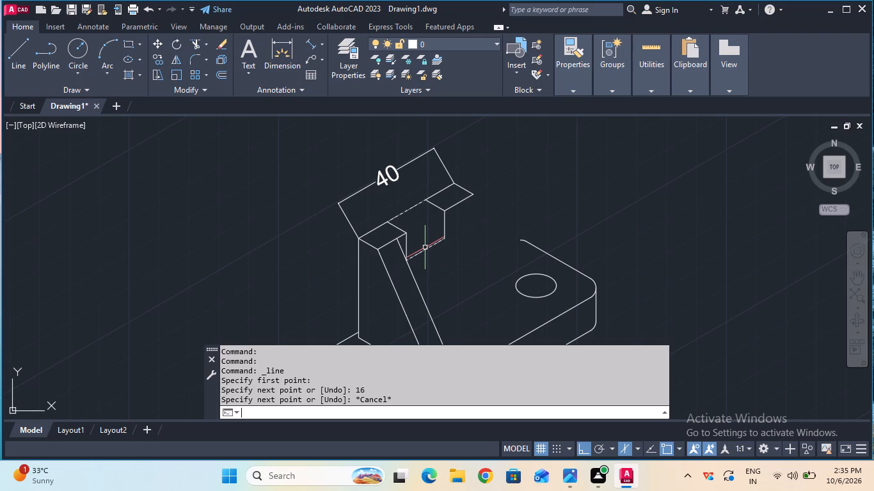
# Draw an isocircle of radius 8 mm in the ByBlock linetype, centred on the midpoint of the lower centre line between the uprights.
pyautogui.click(580, 93)
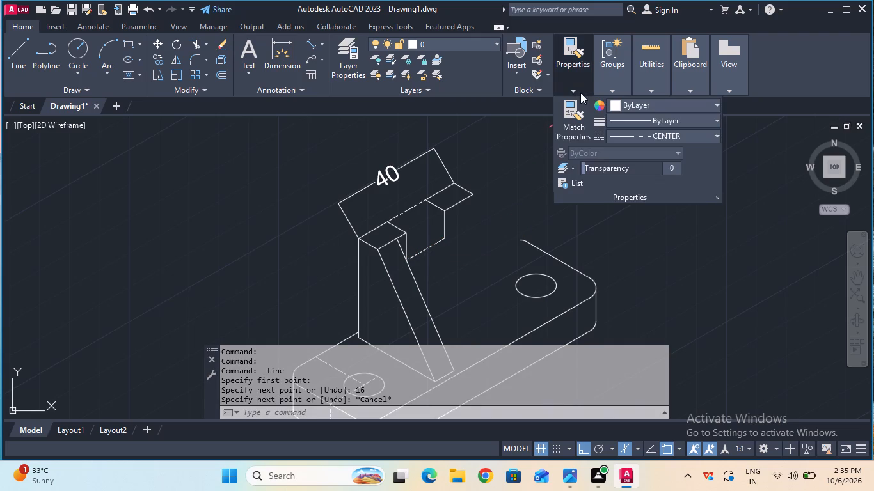
pyautogui.click(622, 132)
pyautogui.click(637, 167)
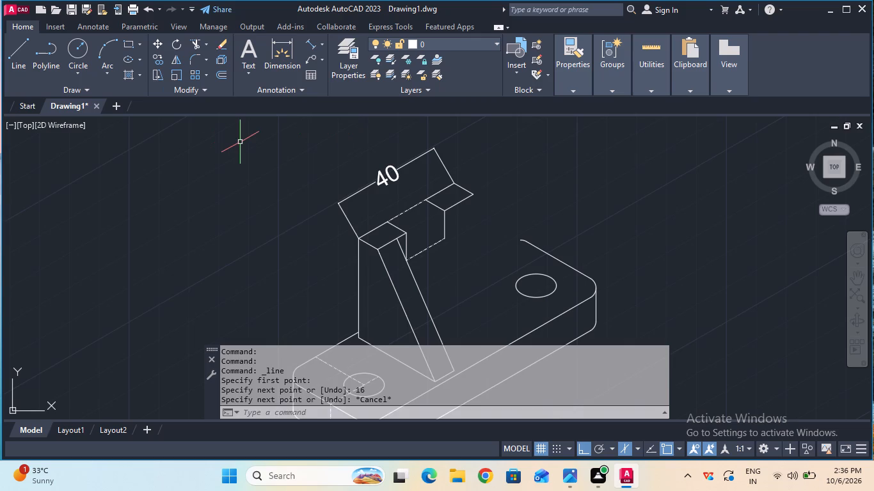
pyautogui.write('ell')
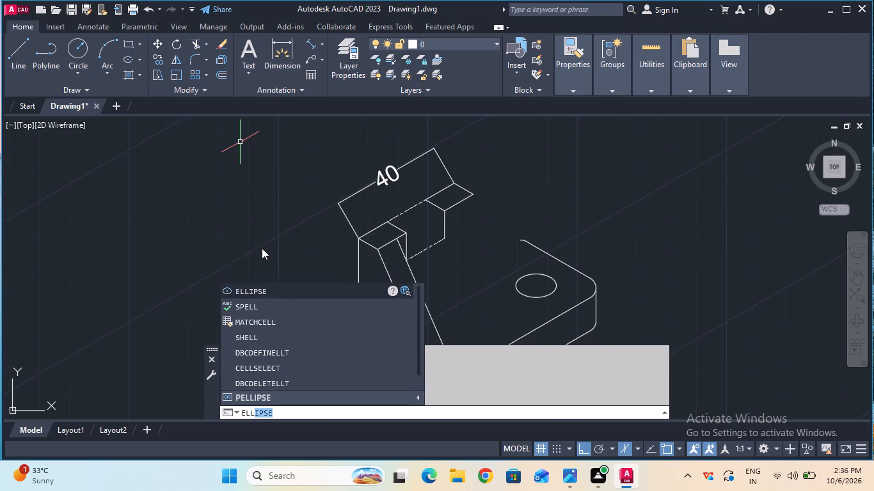
pyautogui.click(282, 286)
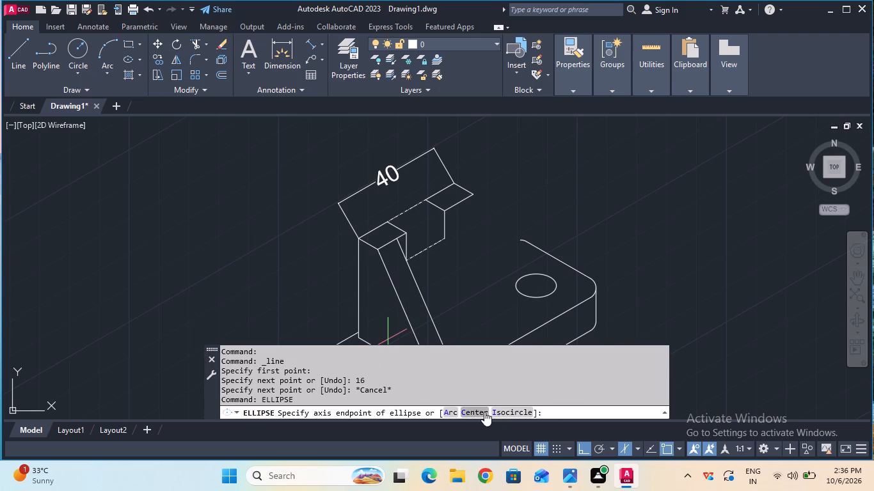
pyautogui.click(498, 412)
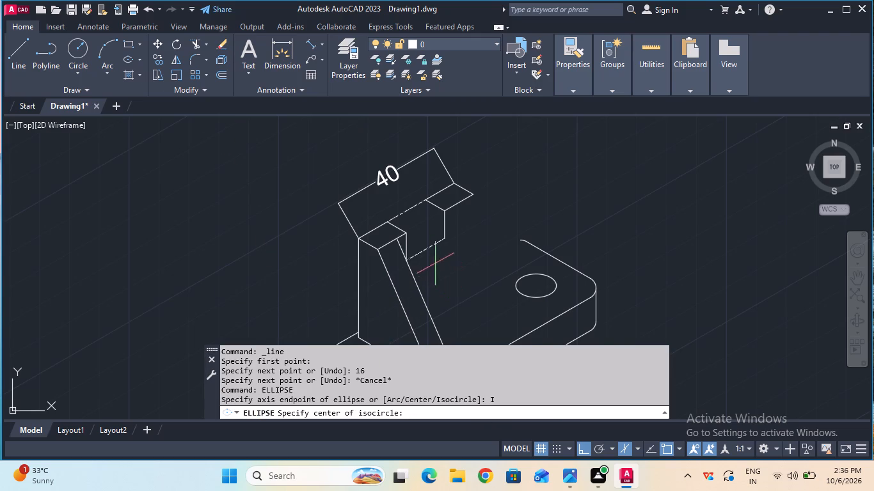
pyautogui.click(424, 252)
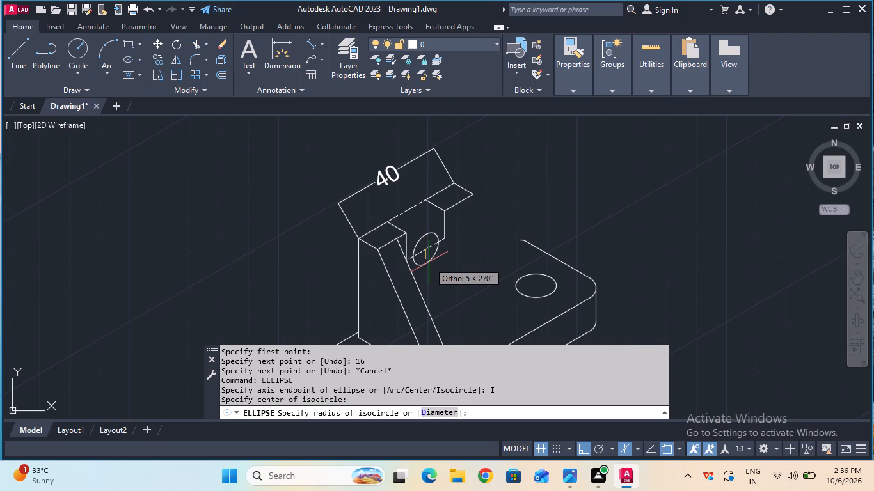
pyautogui.press('8')
pyautogui.press('Return')
pyautogui.press('Escape')
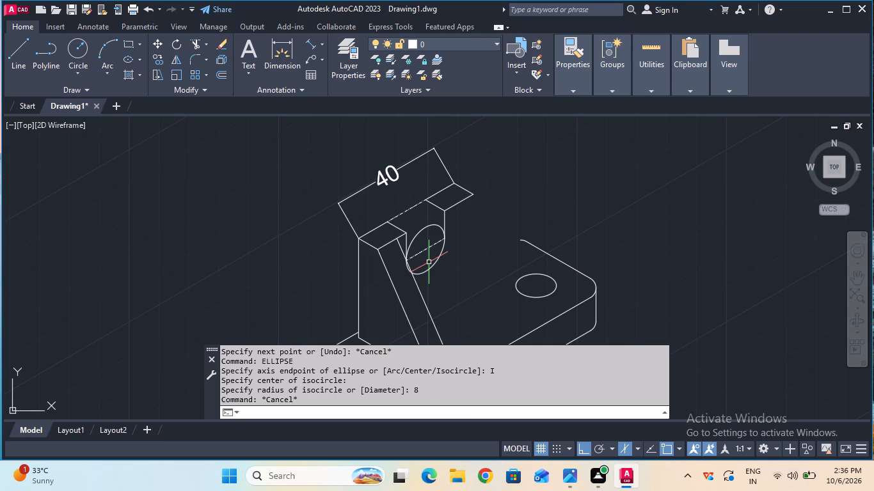
# Trim the 8 mm radius isocircle between the uprights, leaving only its lower arc as the slot's rounded bottom.
pyautogui.click(198, 43)
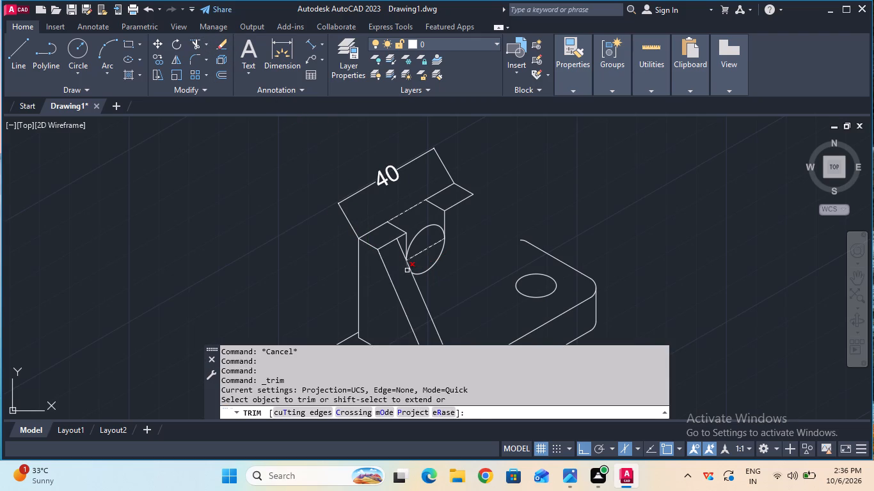
pyautogui.click(407, 270)
pyautogui.click(412, 244)
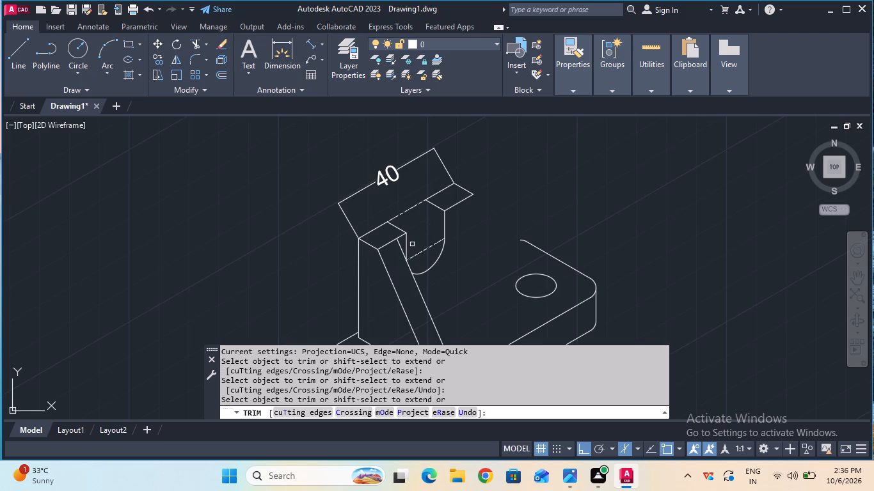
pyautogui.press('Escape')
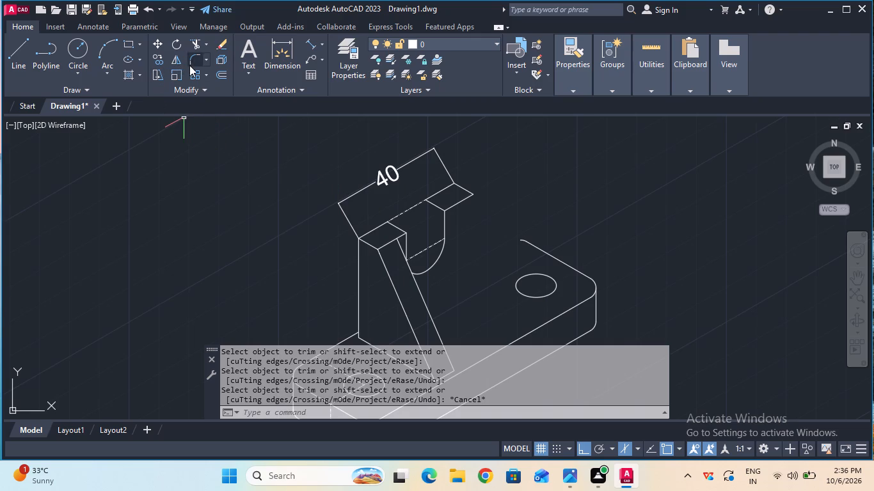
# Copy the slot's bottom arc and the second upright's vertical edge 8 mm towards the back, using the left isoplane.
pyautogui.click(160, 61)
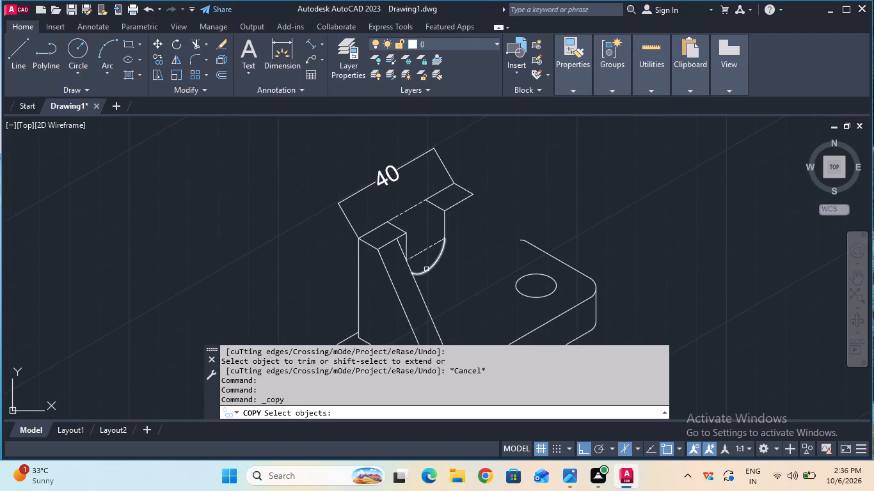
pyautogui.click(427, 269)
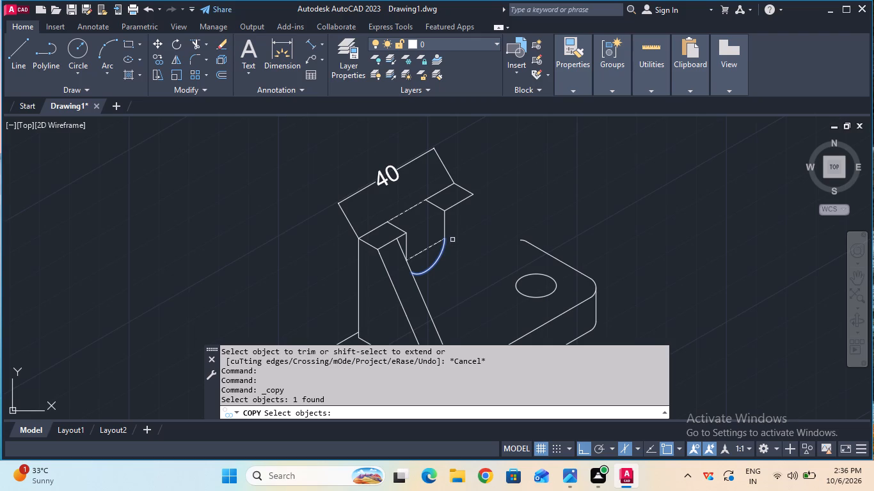
pyautogui.keyDown('shift'); pyautogui.click(445, 230); pyautogui.keyUp('shift')
pyautogui.press('Return')
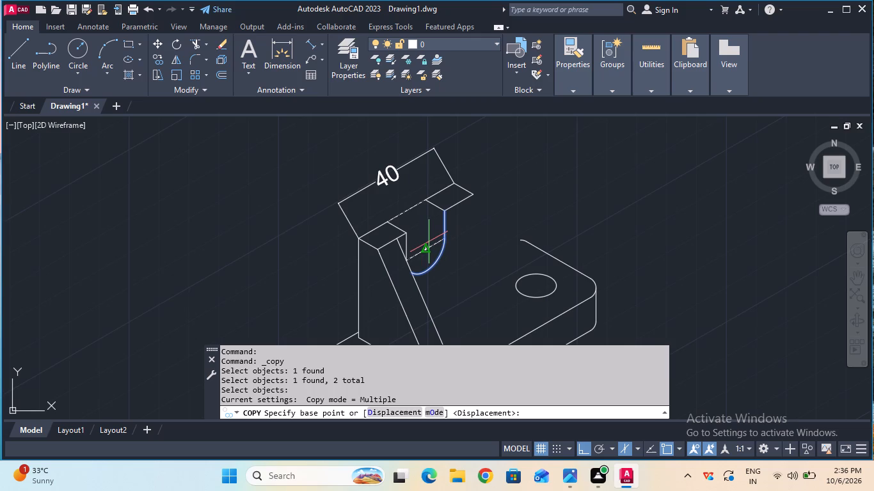
pyautogui.click(425, 245)
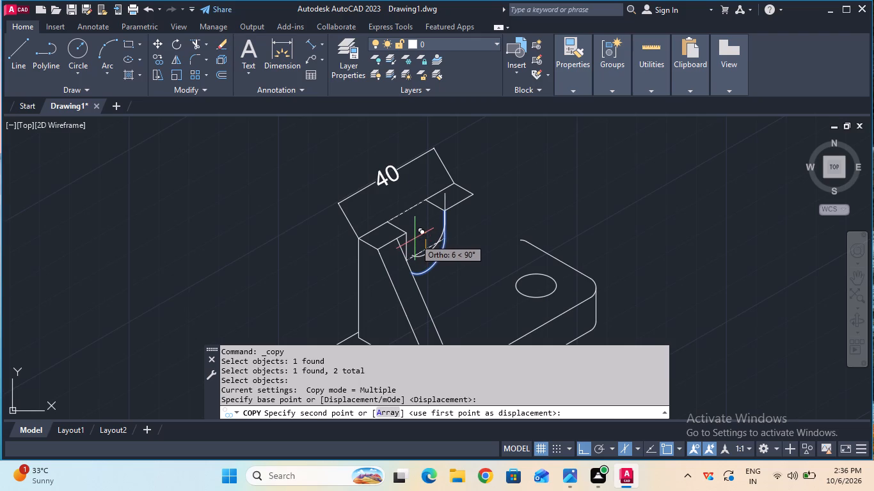
pyautogui.press('F8')
pyautogui.press('F8')
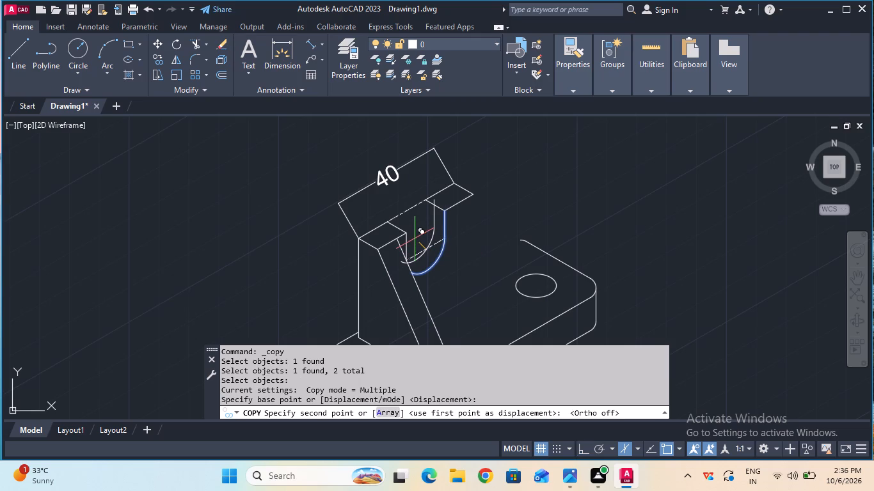
pyautogui.press('F5')
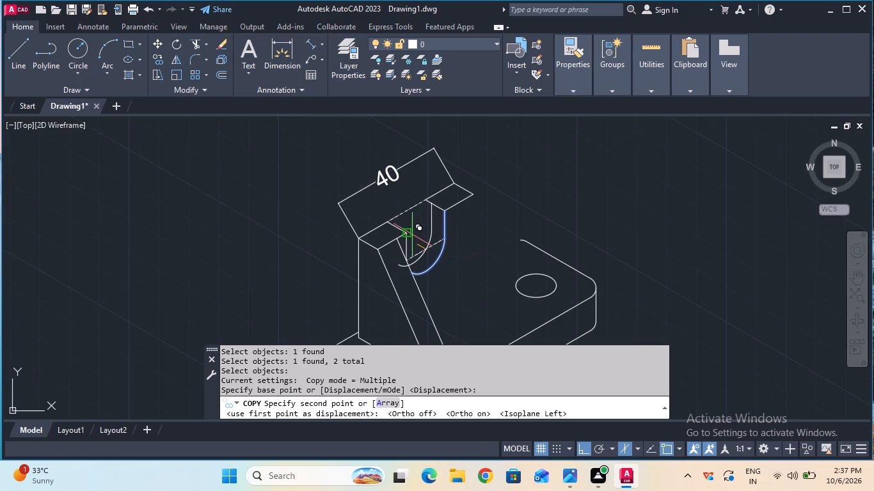
pyautogui.press('8')
pyautogui.press('Return')
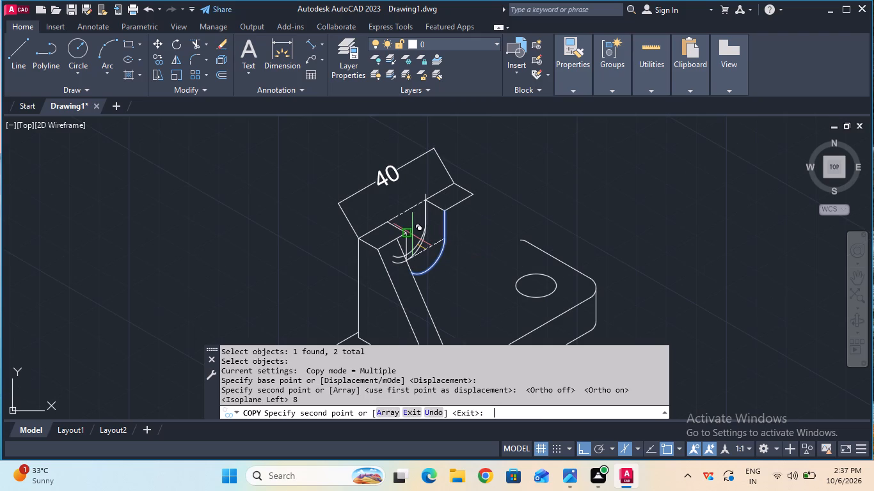
pyautogui.press('Escape')
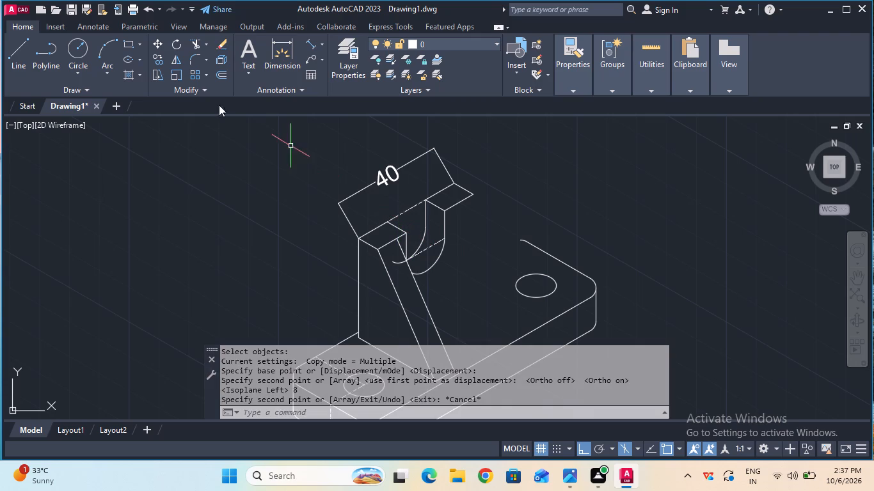
# Trim the end of the copied arc that extends past the first upright's vertical slot edge.
pyautogui.click(196, 45)
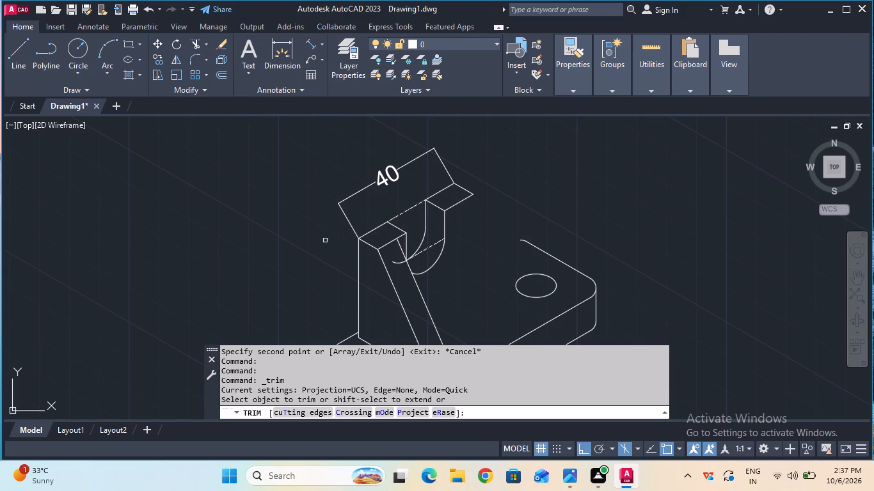
pyautogui.click(397, 264)
pyautogui.press('Escape')
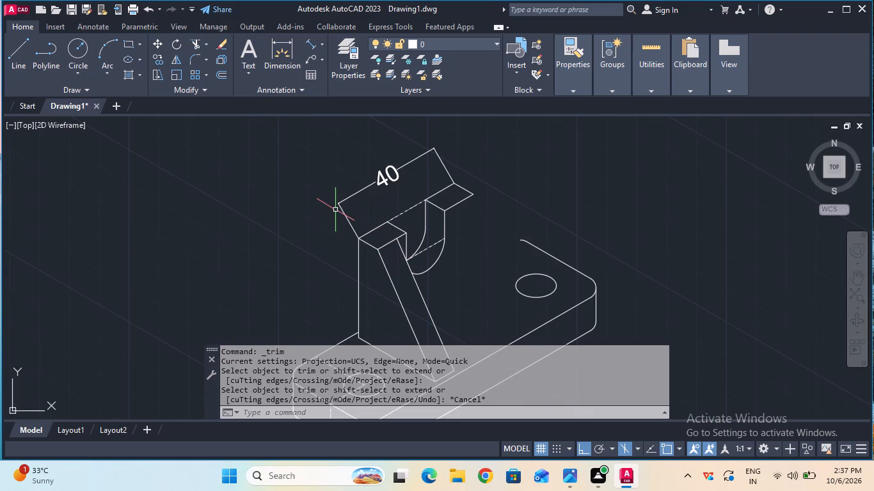
# Erase the 40 mm dimension above the two uprights.
pyautogui.click(381, 177)
pyautogui.press('Delete')
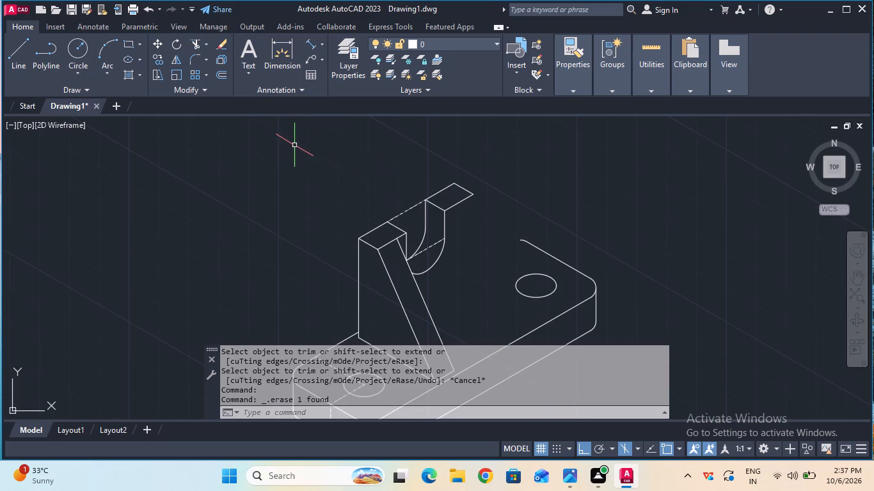
# Draw a 24 mm line in the CENTER linetype from the sloping rib's outer foot corner along the base's front edge, using the top isoplane.
pyautogui.click(862, 278)
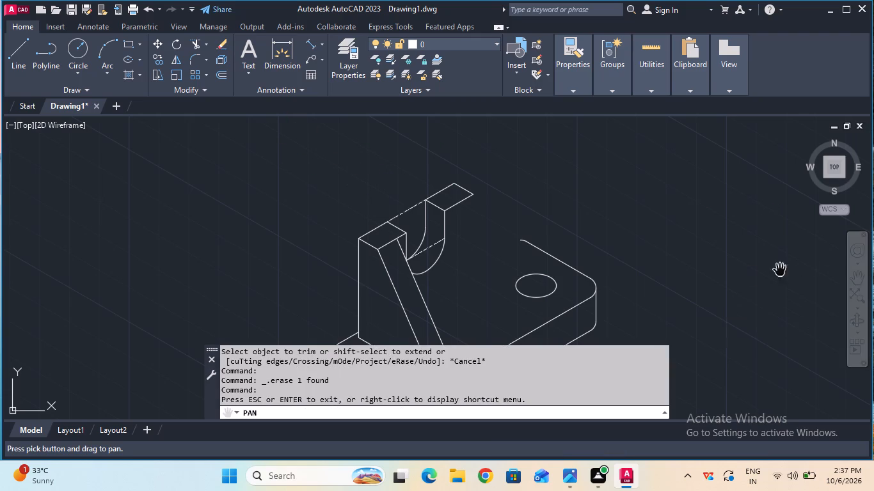
pyautogui.moveTo(745, 277); pyautogui.dragTo(743, 210)
pyautogui.press('Escape')
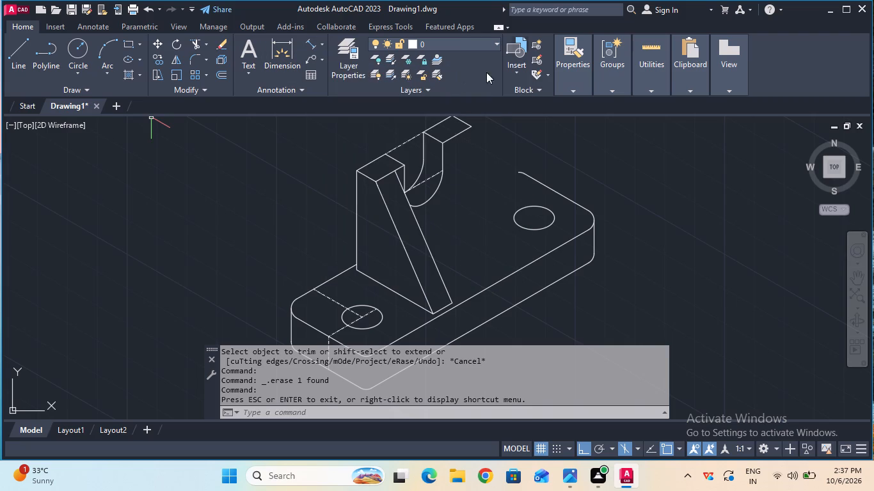
pyautogui.click(579, 87)
pyautogui.click(644, 134)
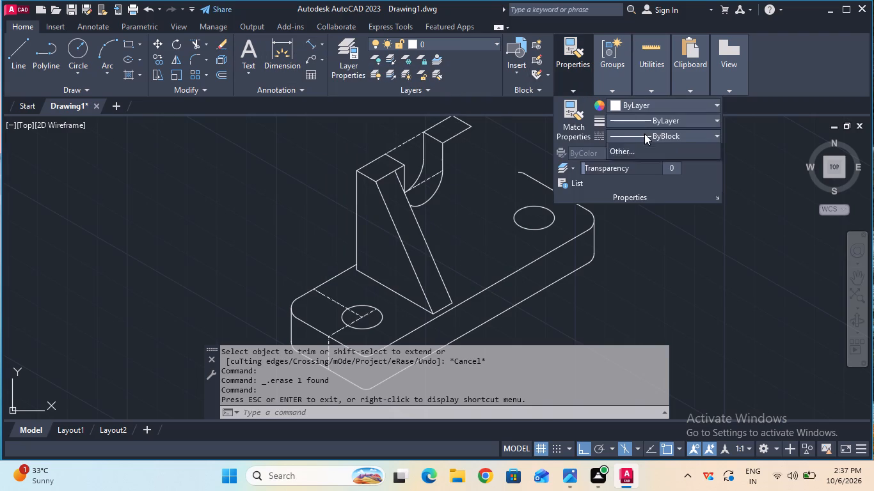
pyautogui.click(658, 175)
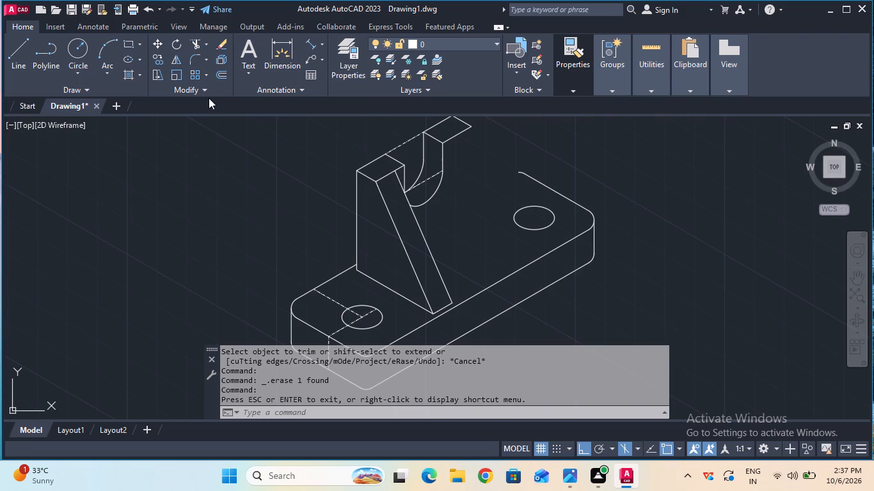
pyautogui.click(24, 66)
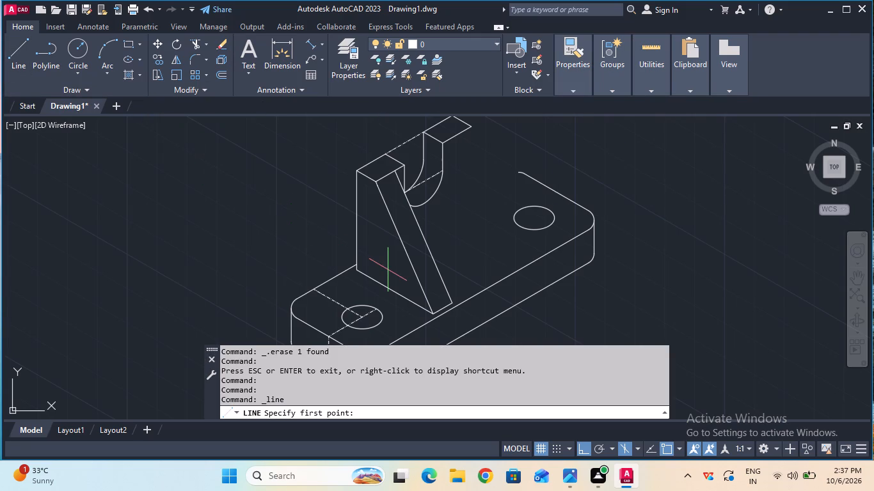
pyautogui.click(454, 304)
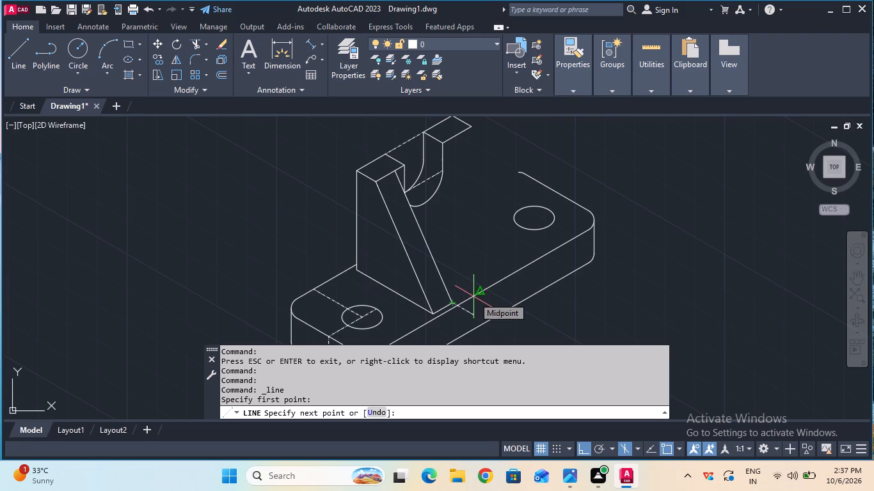
pyautogui.press('F5')
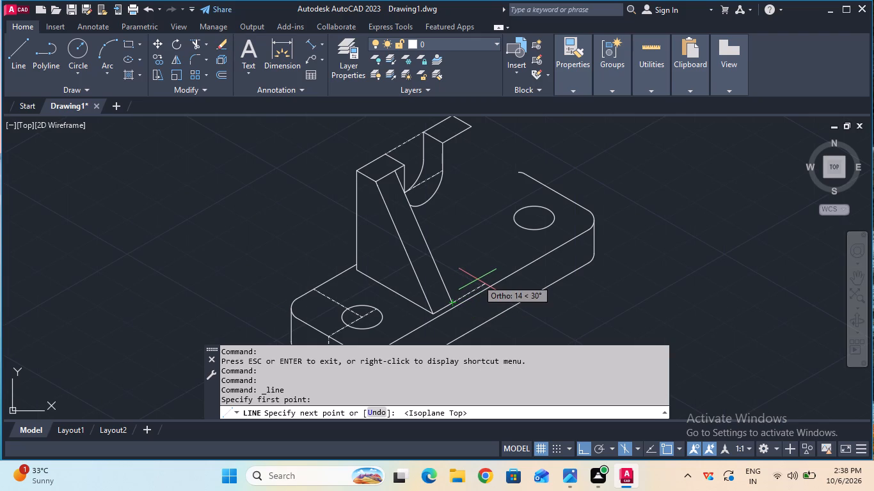
pyautogui.write('24')
pyautogui.press('Return')
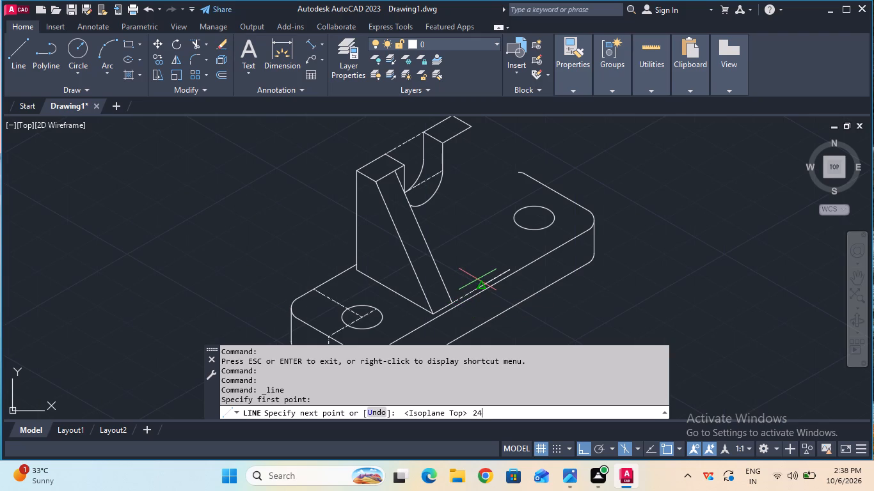
pyautogui.press('Escape')
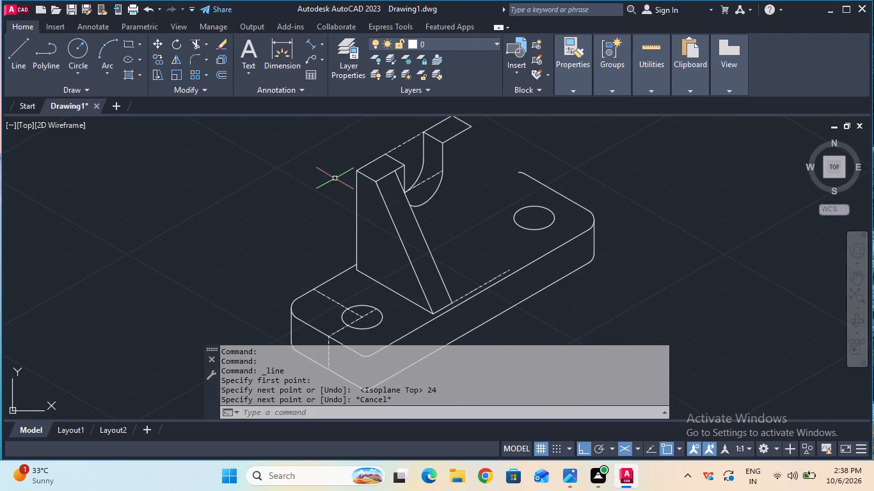
# Draw an 8 mm line in the ByBlock linetype, continuing from the free end of the 24 mm centre line.
pyautogui.doubleClick(22, 58)
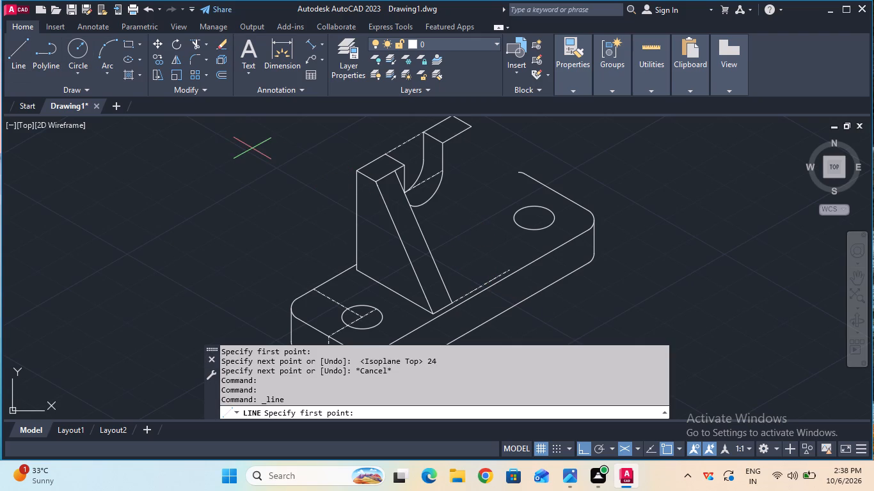
pyautogui.press('Escape')
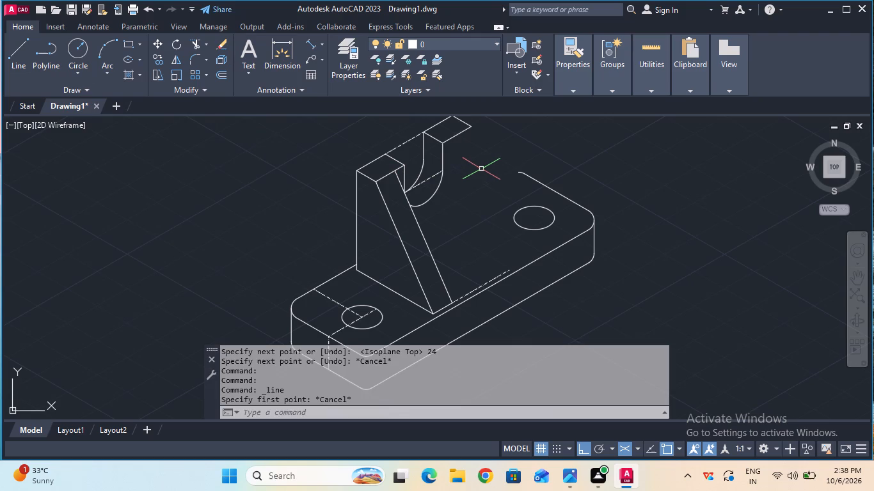
pyautogui.click(619, 135)
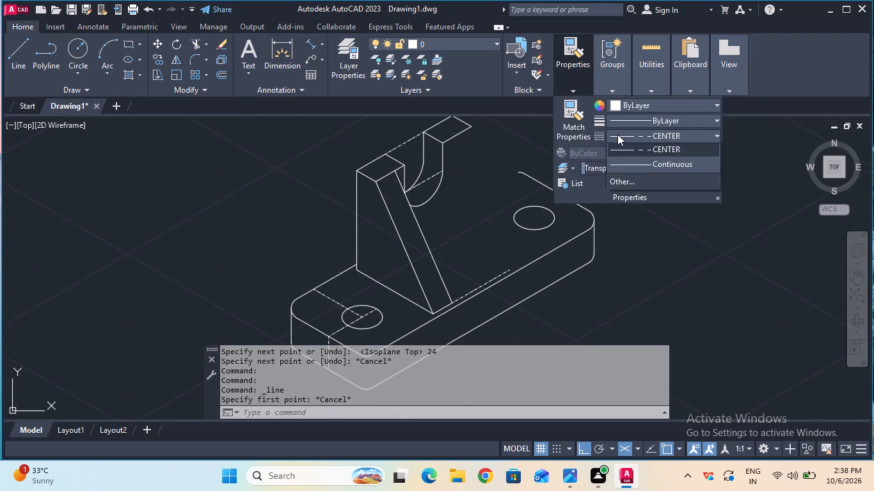
pyautogui.click(628, 164)
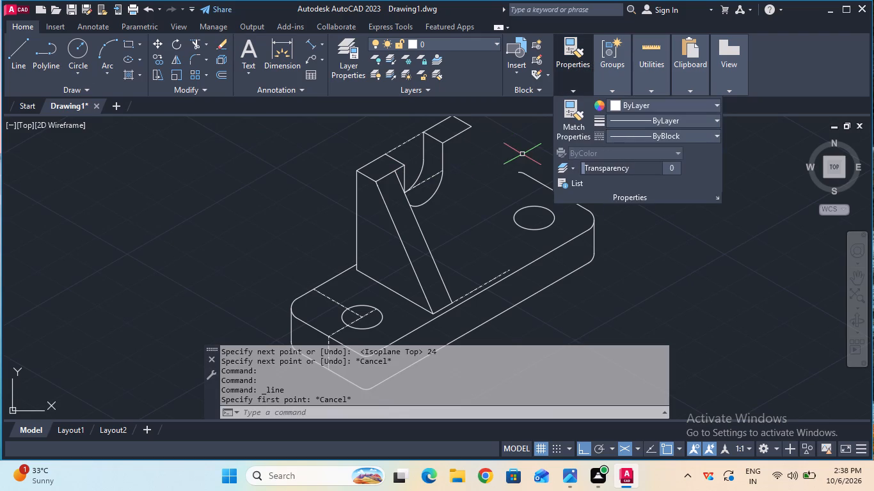
pyautogui.click(22, 43)
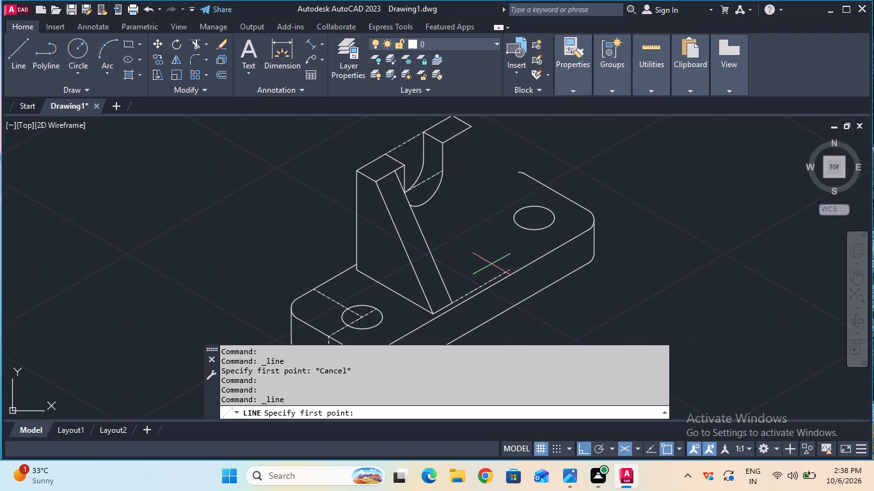
pyautogui.doubleClick(512, 268)
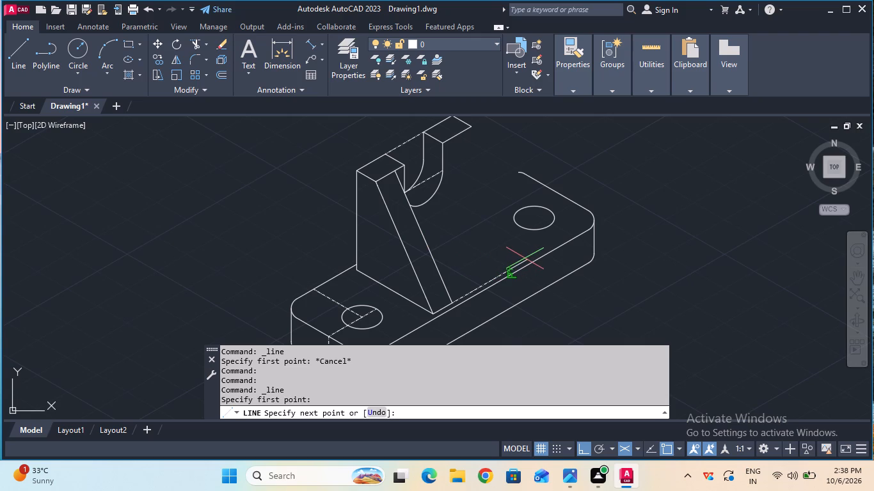
pyautogui.press('8')
pyautogui.press('Return')
pyautogui.press('Escape')
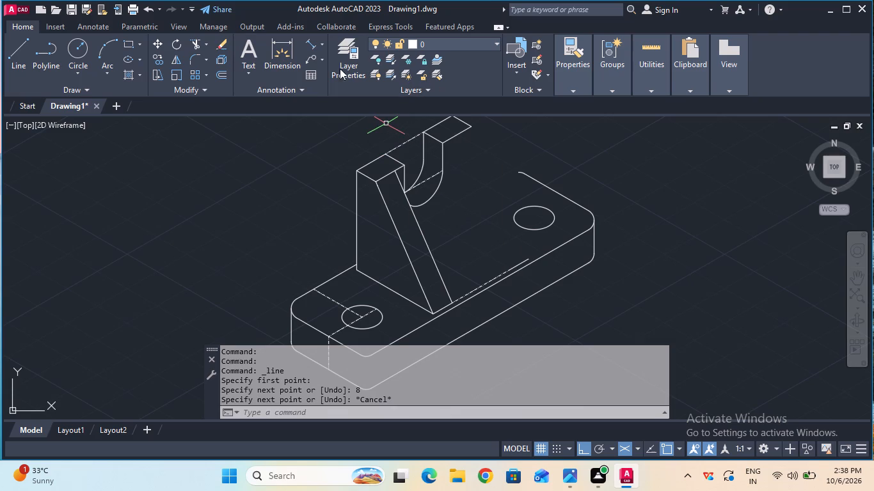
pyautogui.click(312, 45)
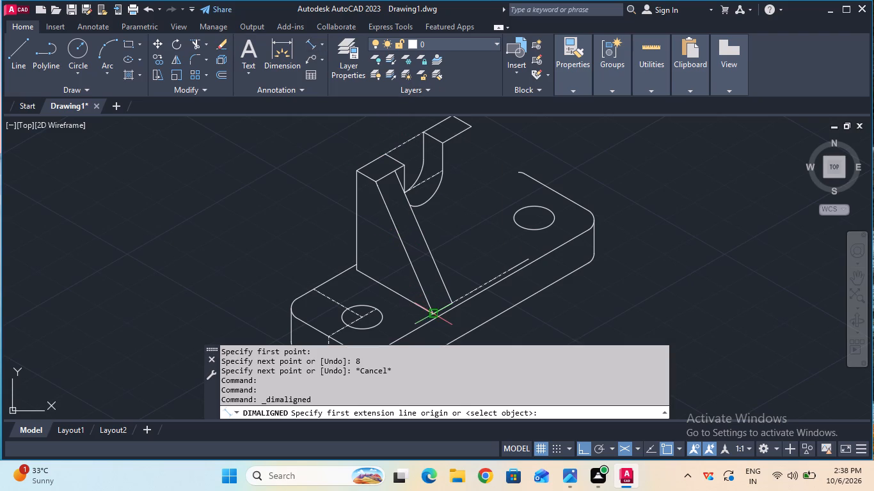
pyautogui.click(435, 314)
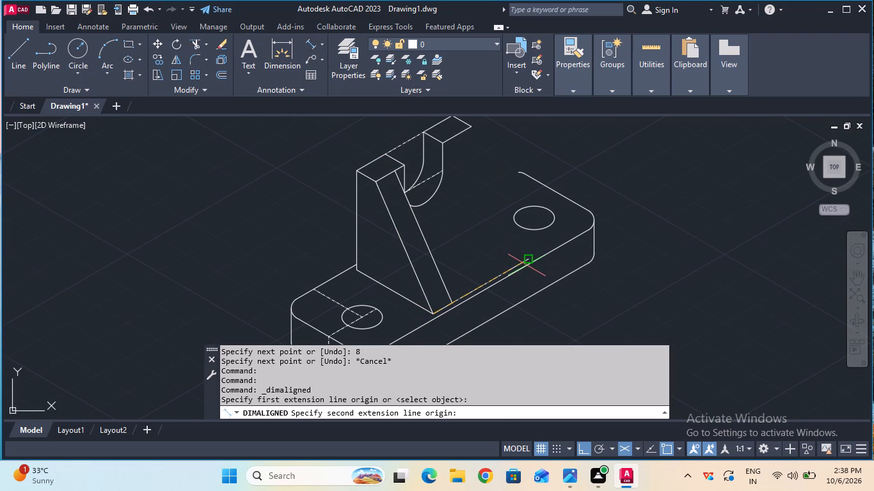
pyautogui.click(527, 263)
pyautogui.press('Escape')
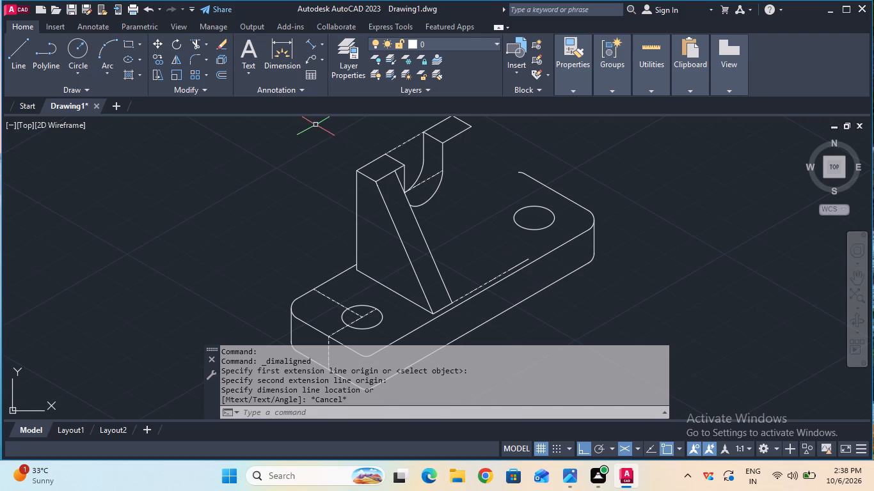
# Draw the second rib's sloping edge from the second upright's outer top corner to the free end of the 8 mm foot line.
pyautogui.click(22, 58)
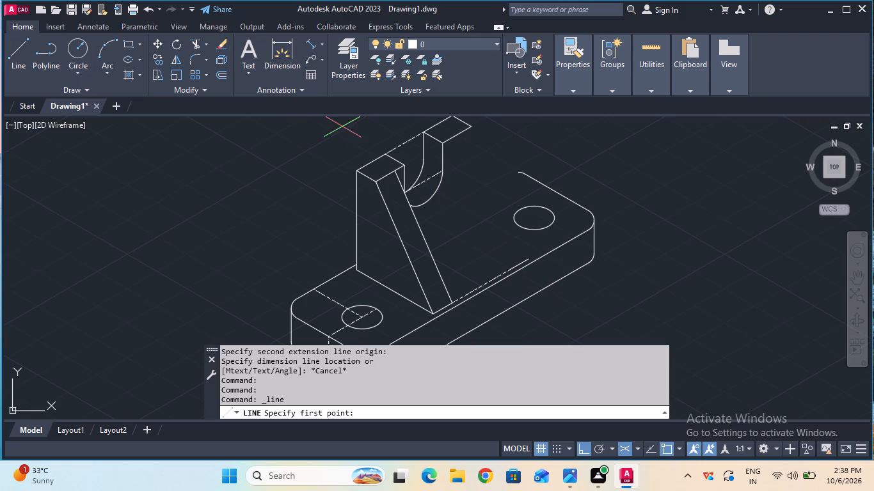
pyautogui.click(470, 124)
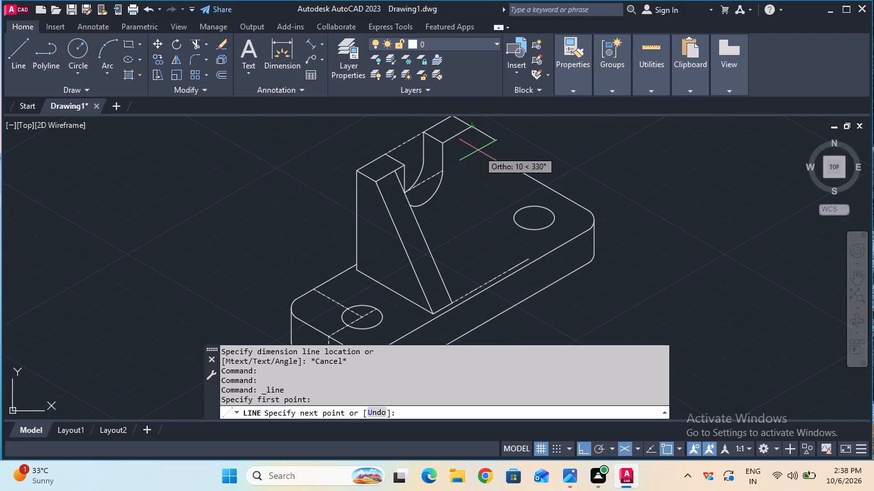
pyautogui.press('F8')
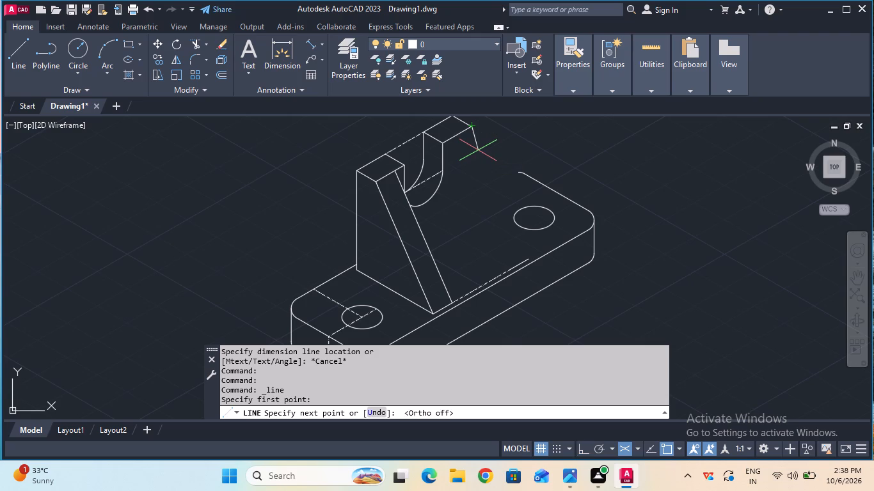
pyautogui.click(531, 256)
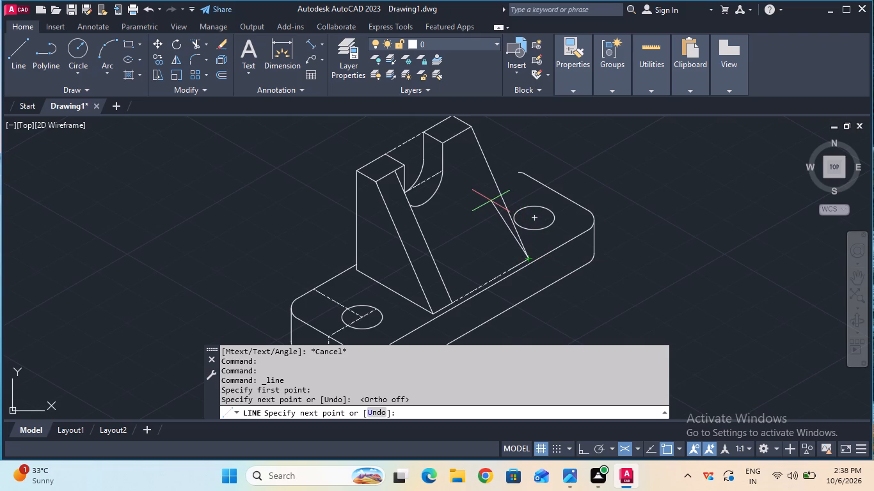
pyautogui.press('Escape')
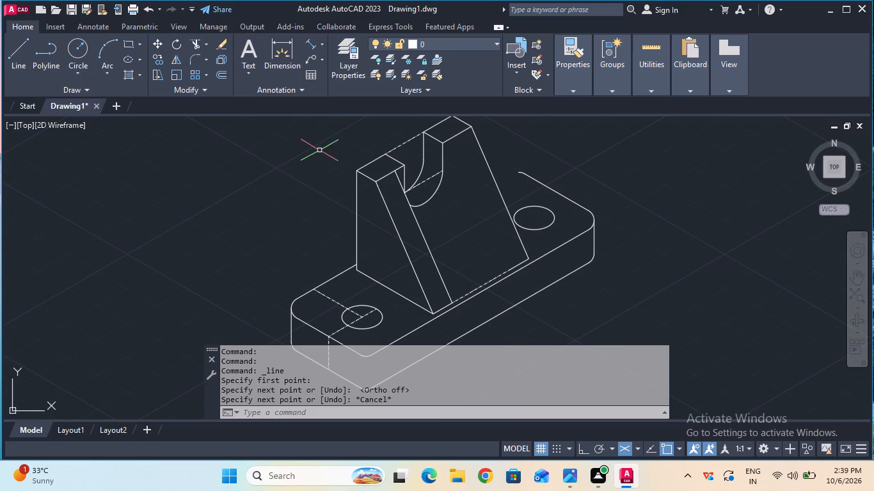
# Trim away the centre line joining the two rib feet along the base's front edge.
pyautogui.click(201, 47)
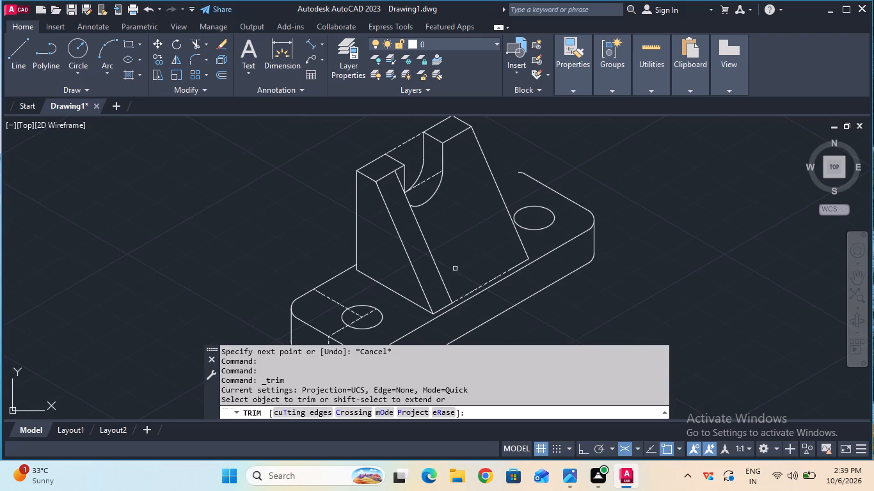
pyautogui.click(479, 288)
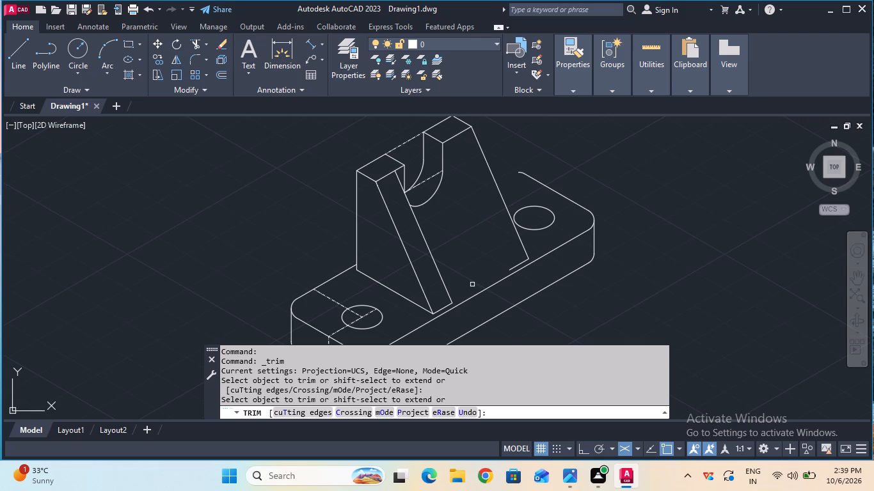
pyautogui.press('Escape')
# Draw a 6 mm line along the base's rear top edge from the end of the rounded back corner towards the second upright.
pyautogui.click(19, 64)
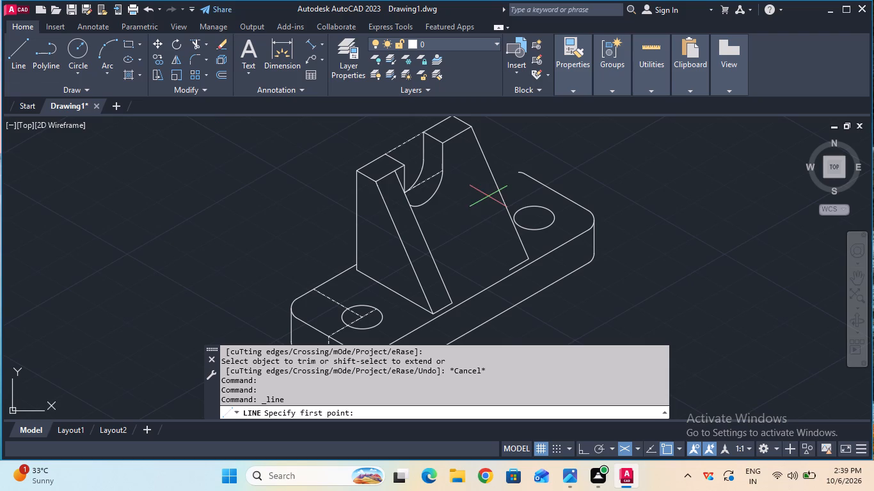
pyautogui.click(517, 174)
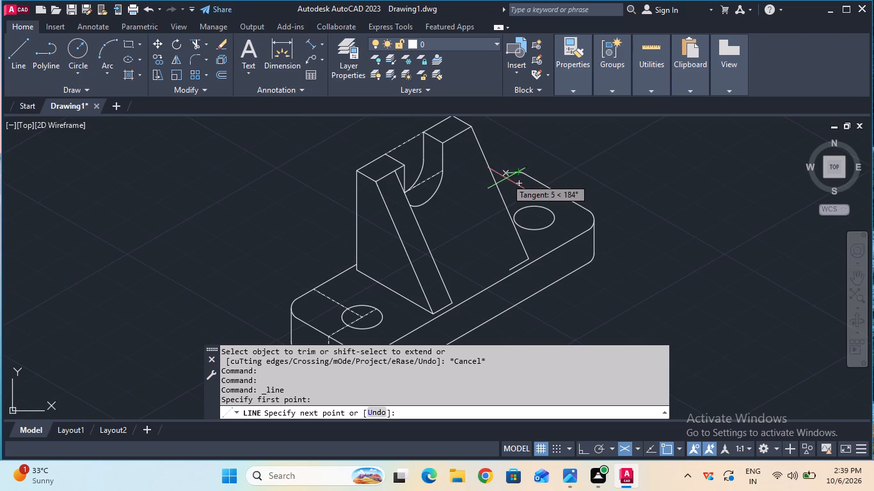
pyautogui.press('F8')
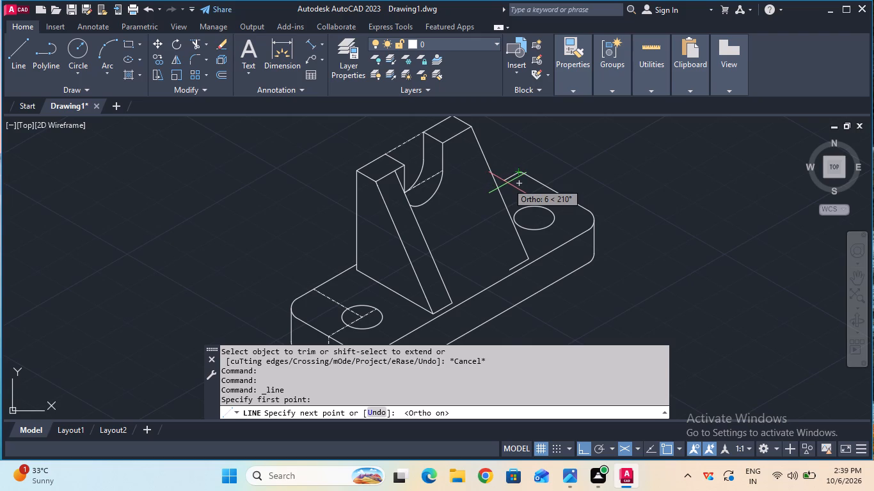
pyautogui.press('6')
pyautogui.press('Return')
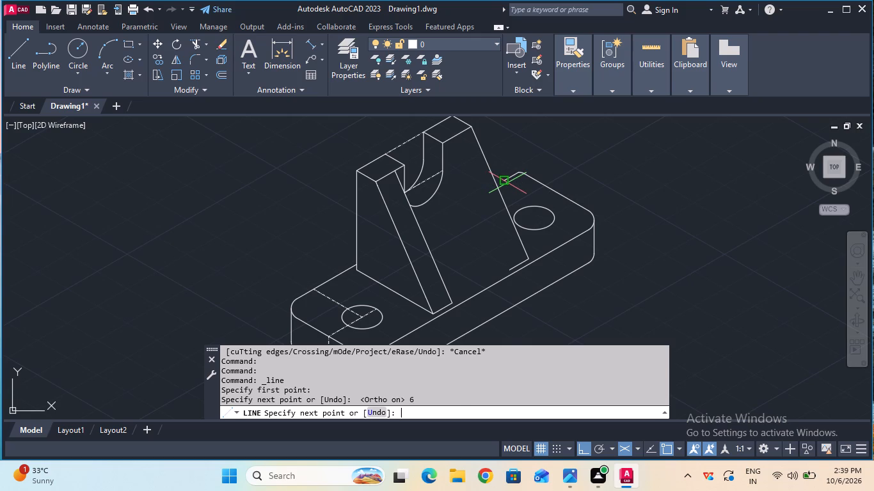
pyautogui.press('Escape')
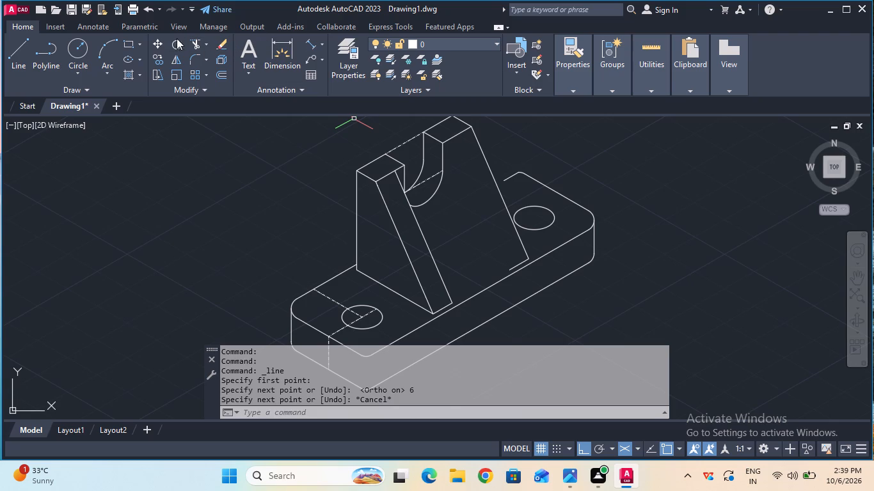
# Extend the short rear edge line of the base to meet the second rib's sloping edge.
pyautogui.click(205, 41)
pyautogui.click(217, 82)
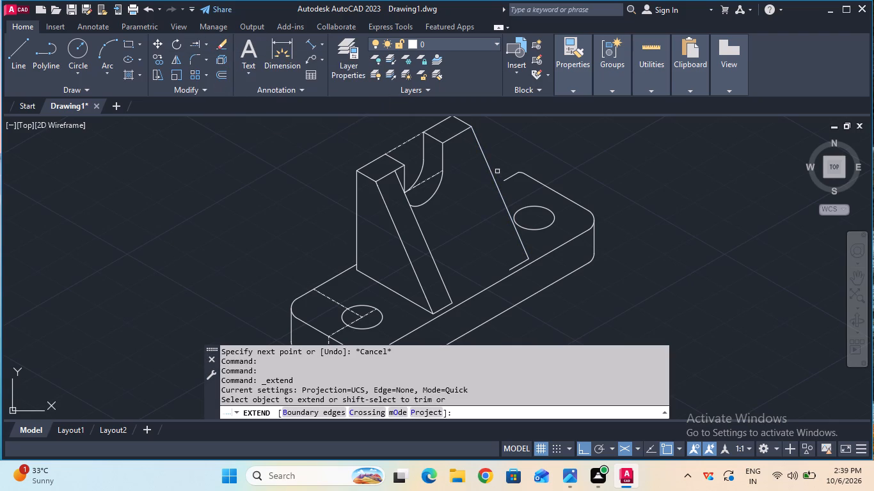
pyautogui.click(507, 178)
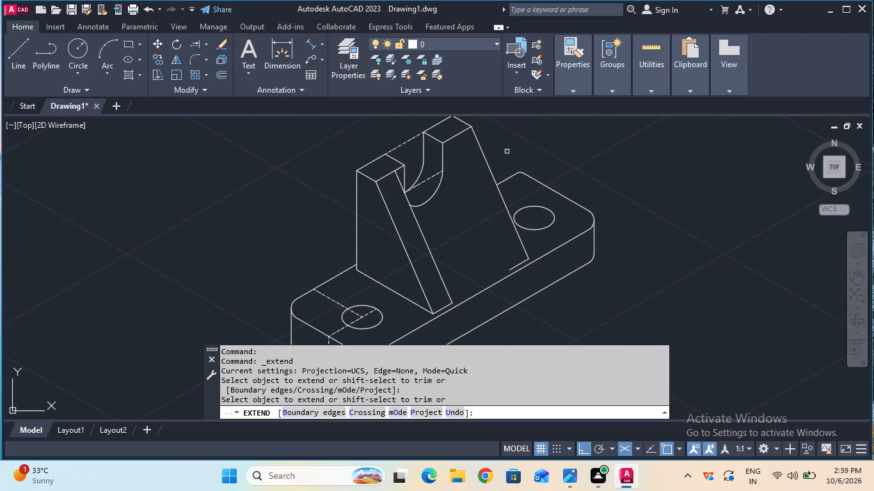
pyautogui.press('Escape')
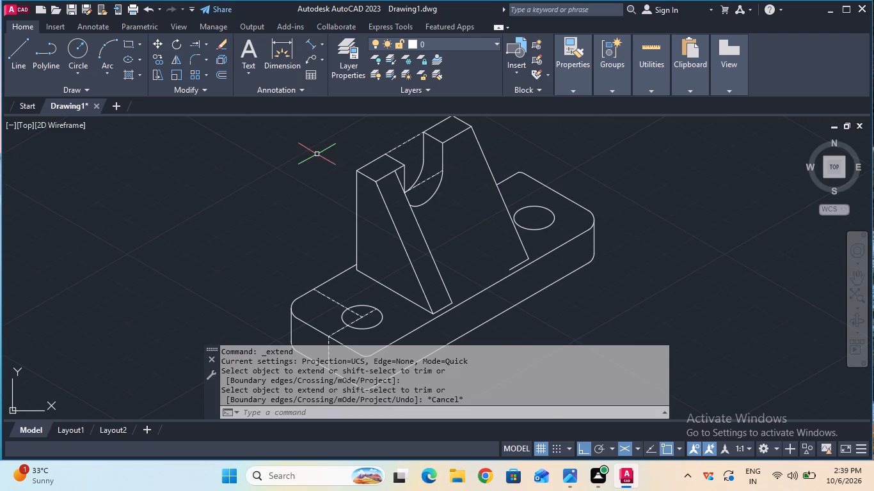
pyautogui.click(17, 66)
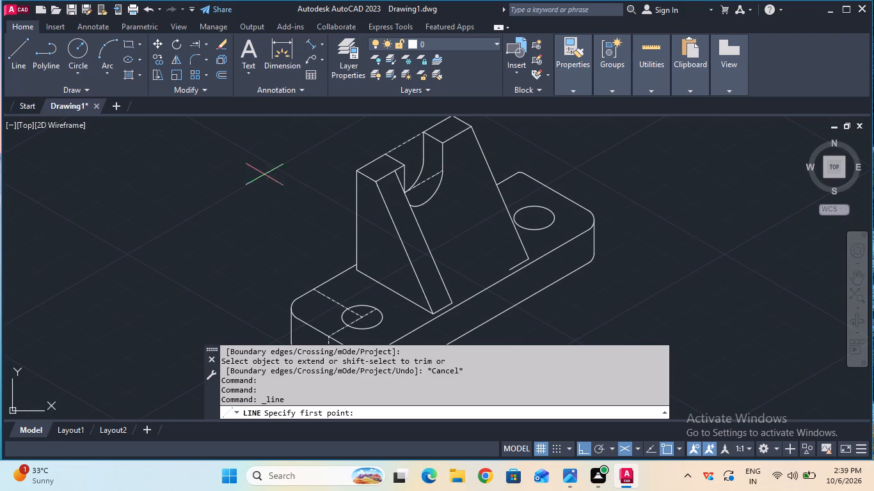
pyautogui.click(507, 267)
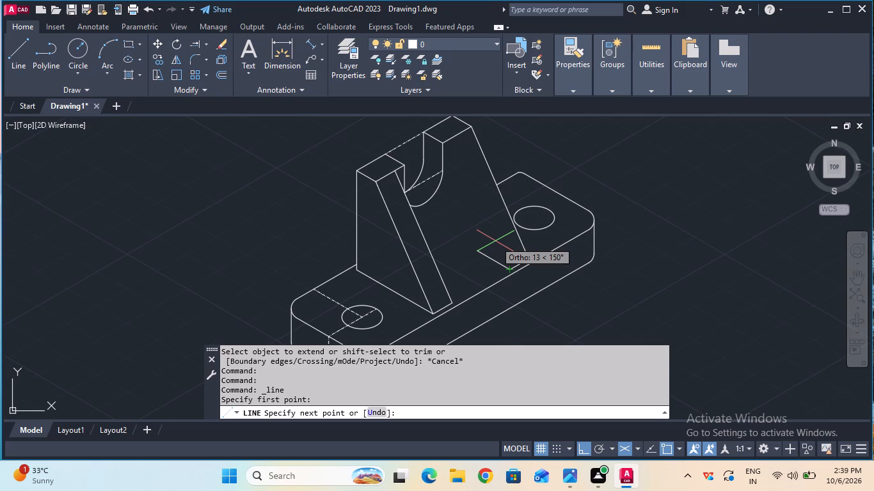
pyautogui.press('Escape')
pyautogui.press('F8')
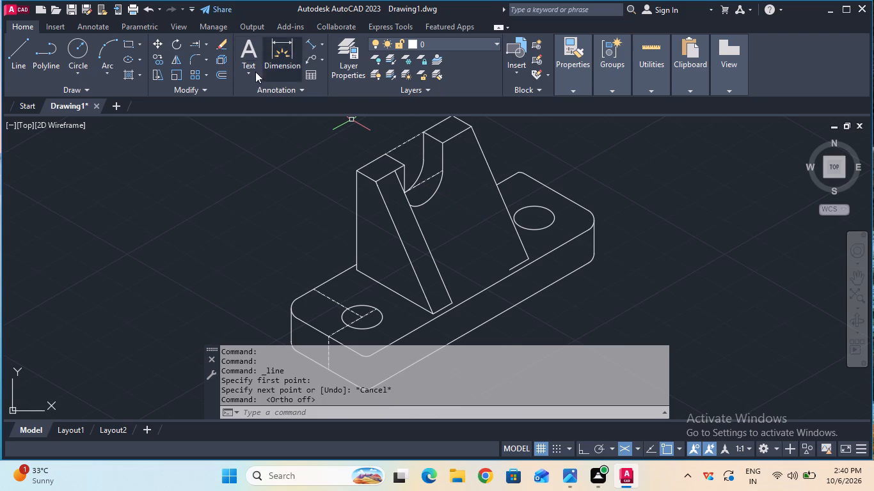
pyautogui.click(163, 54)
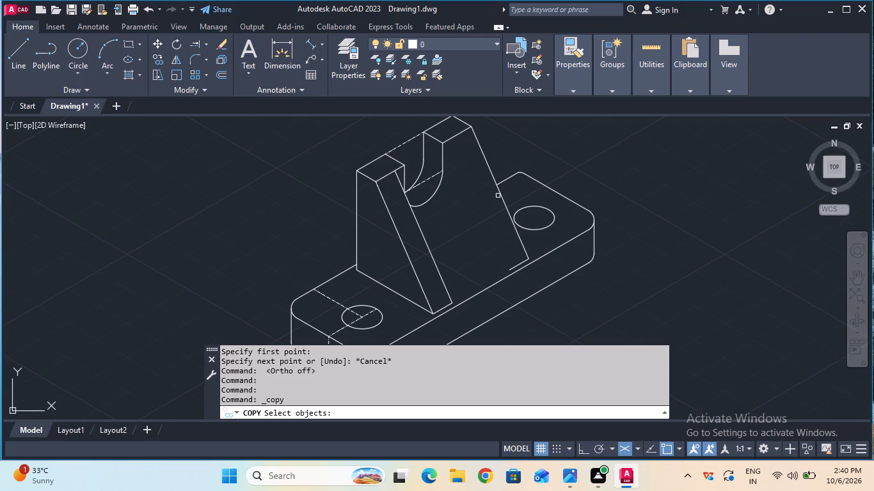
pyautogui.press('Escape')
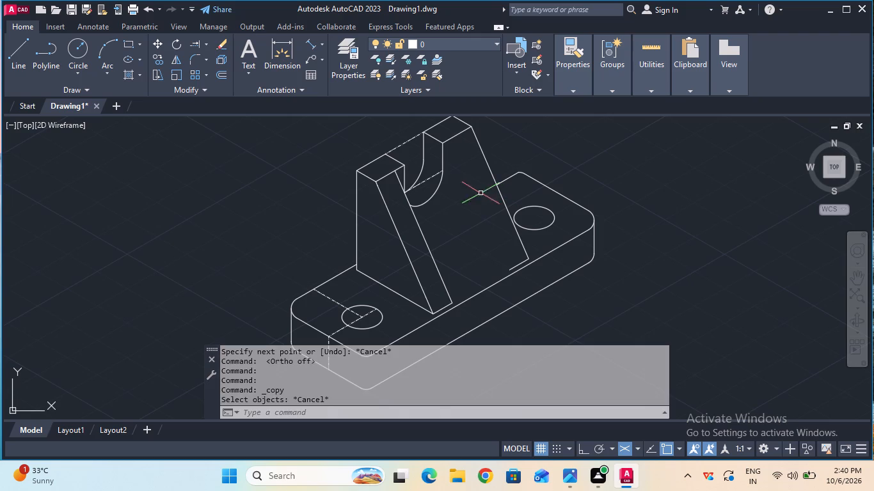
# Measure the distance between the outer foot corners of the two ribs with a temporary aligned dimension.
pyautogui.click(310, 43)
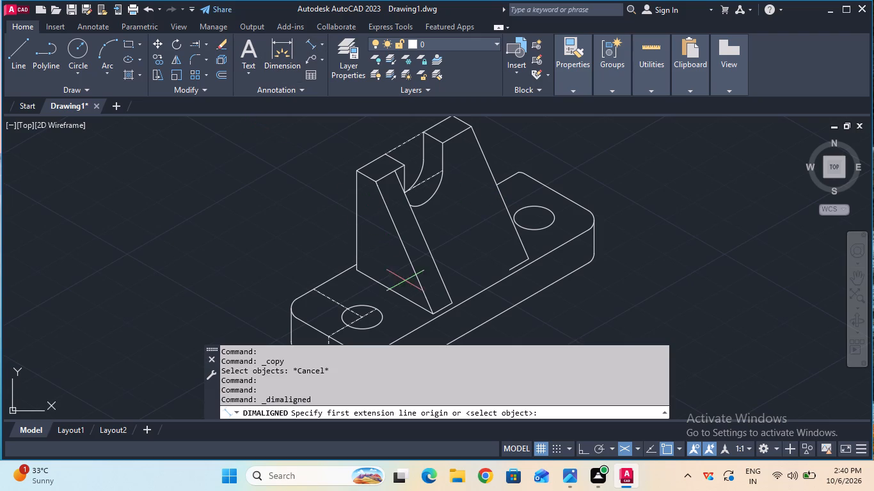
pyautogui.click(429, 310)
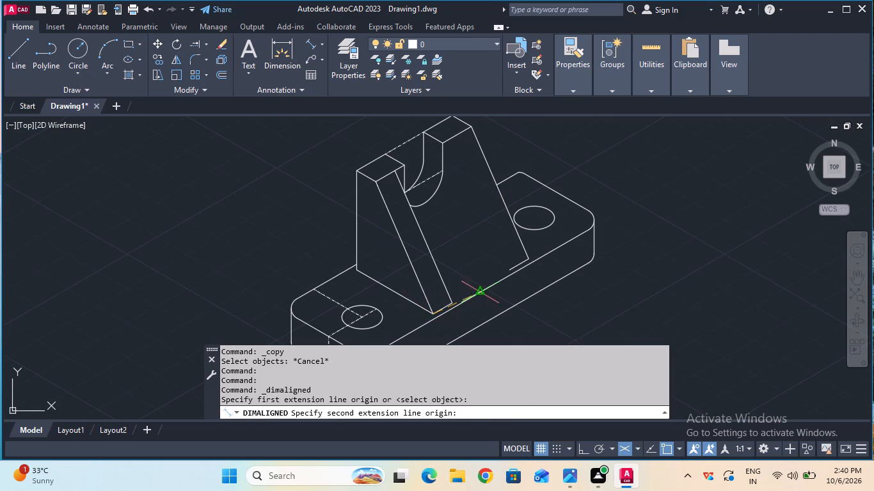
pyautogui.click(532, 261)
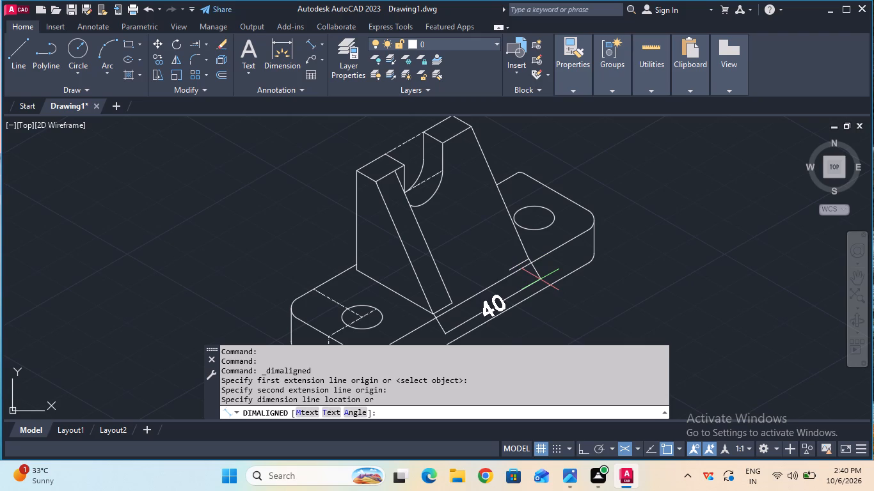
pyautogui.press('Escape')
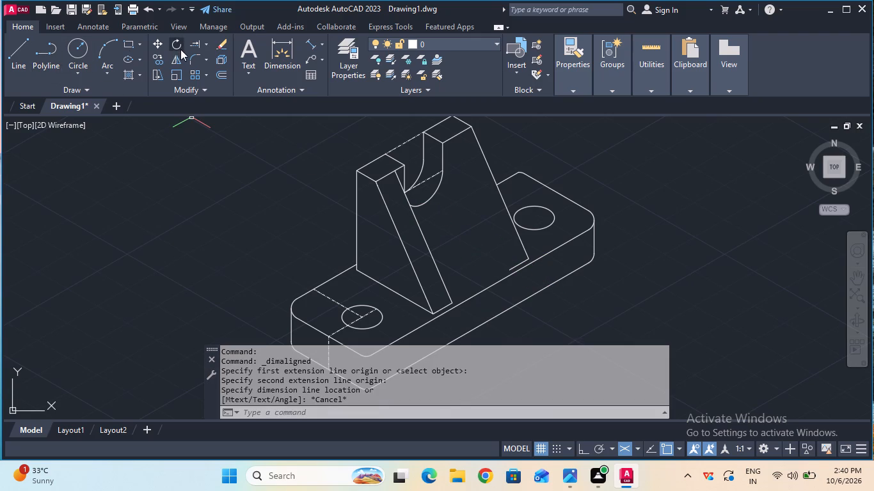
# Copy the second rib's sloping edge 8 mm towards the first rib, with ortho on.
pyautogui.click(159, 58)
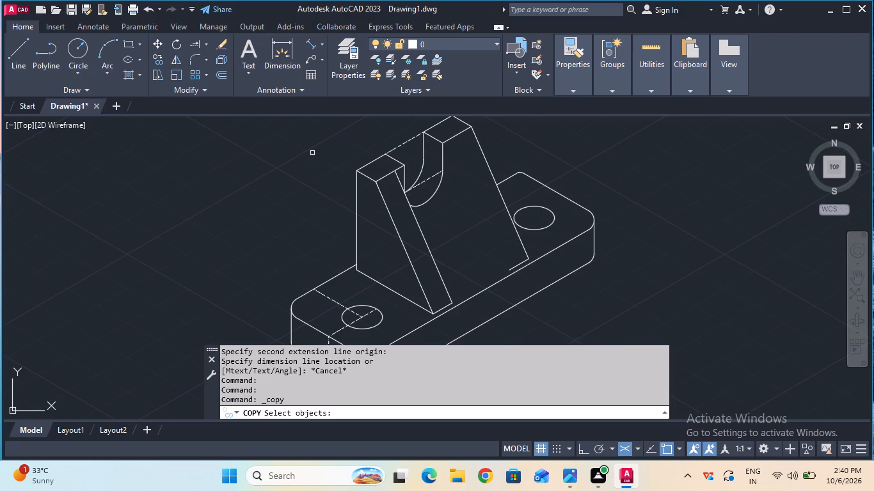
pyautogui.press('F8')
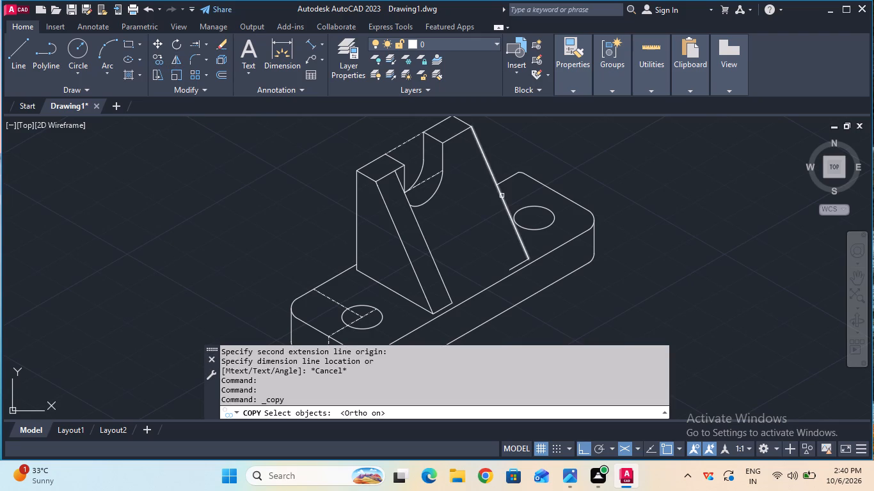
pyautogui.click(502, 196)
pyautogui.press('Return')
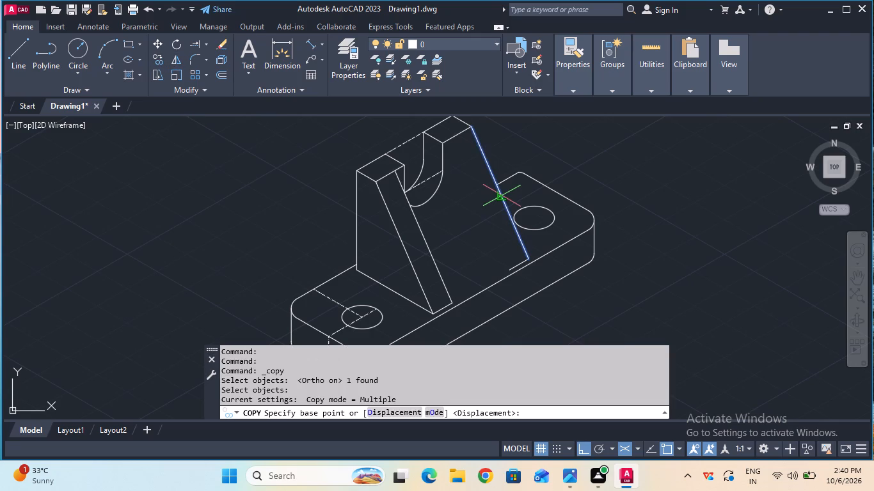
pyautogui.click(501, 196)
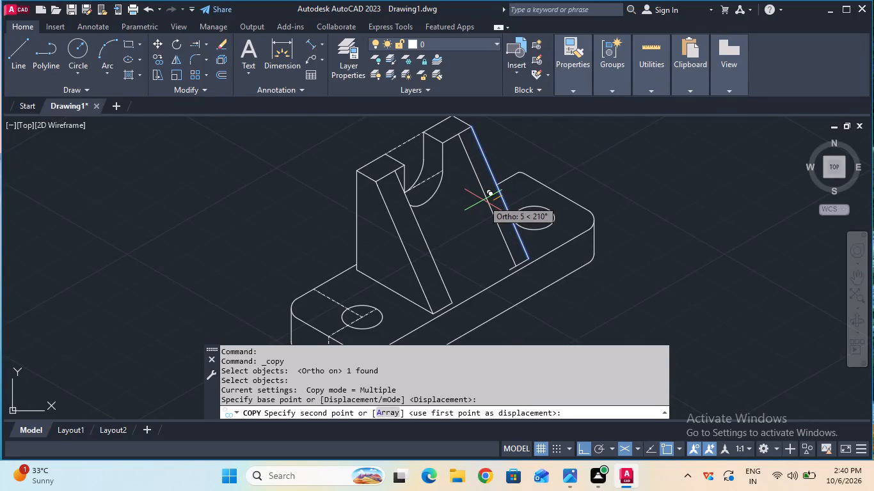
pyautogui.press('8')
pyautogui.press('Return')
pyautogui.press('Escape')
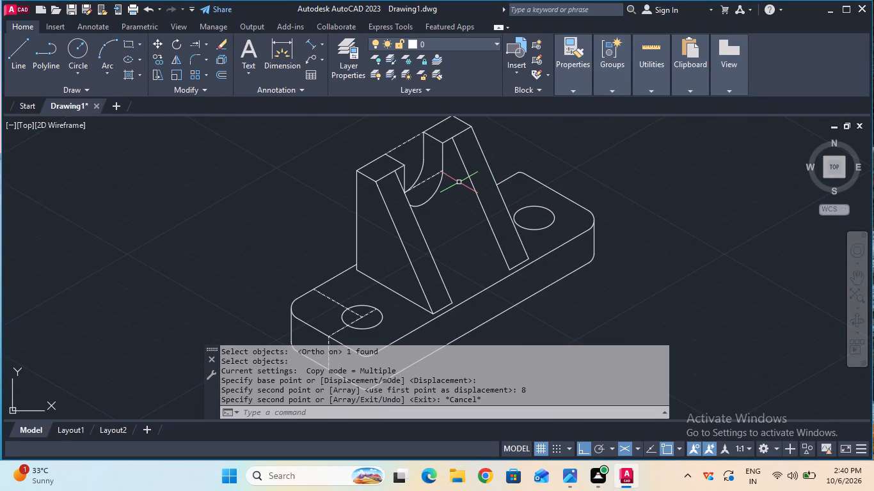
# Draw a foot line from the second rib's inner foot corner back across the base top along the 150° isometric direction, with ortho on.
pyautogui.click(22, 59)
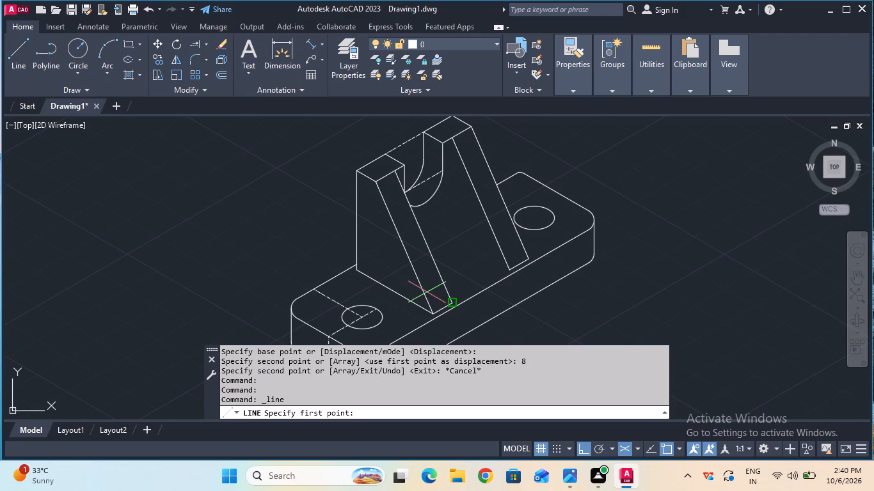
pyautogui.click(505, 267)
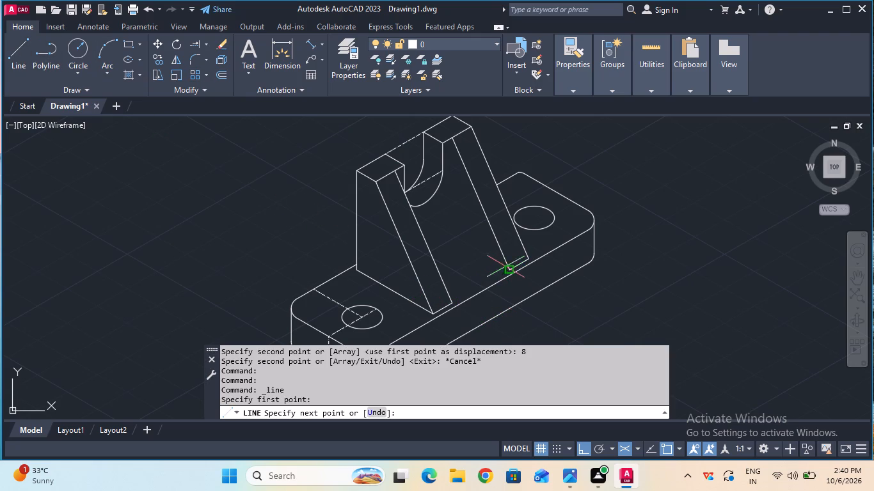
pyautogui.click(442, 234)
pyautogui.press('Escape')
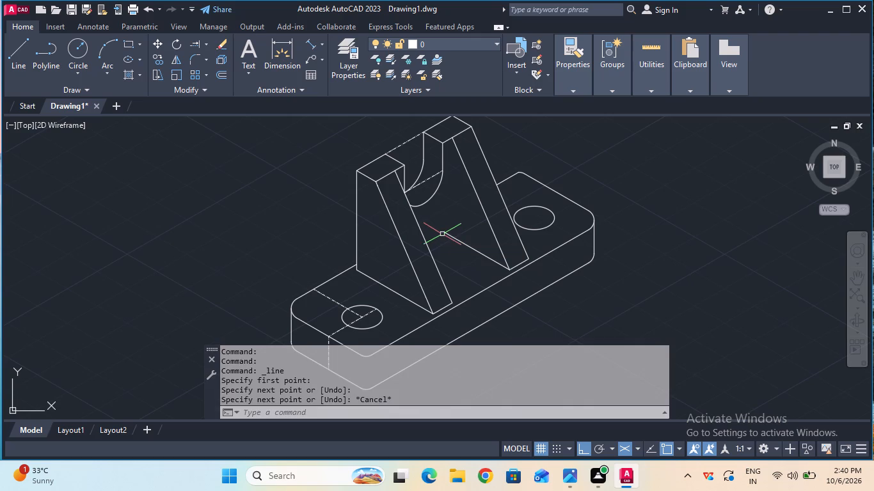
# Draw a 28 mm vertical line down from the top of the second rib's inner sloping edge, on the right isoplane.
pyautogui.click(26, 43)
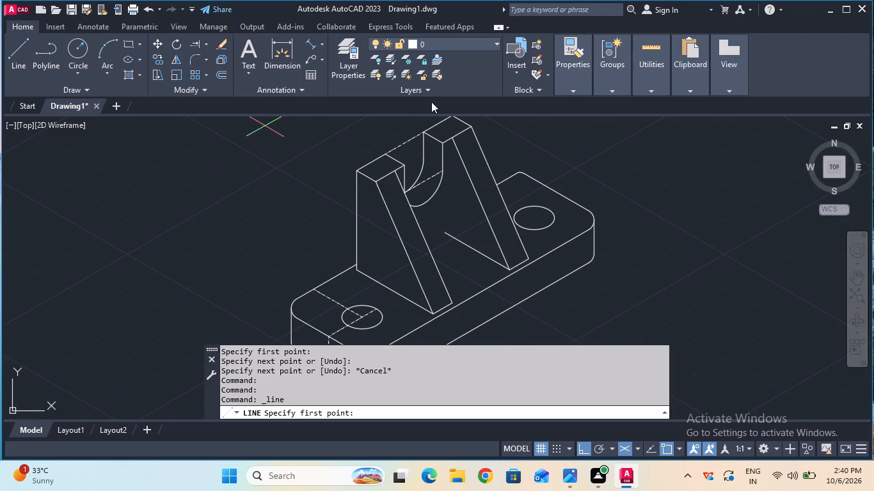
pyautogui.click(450, 134)
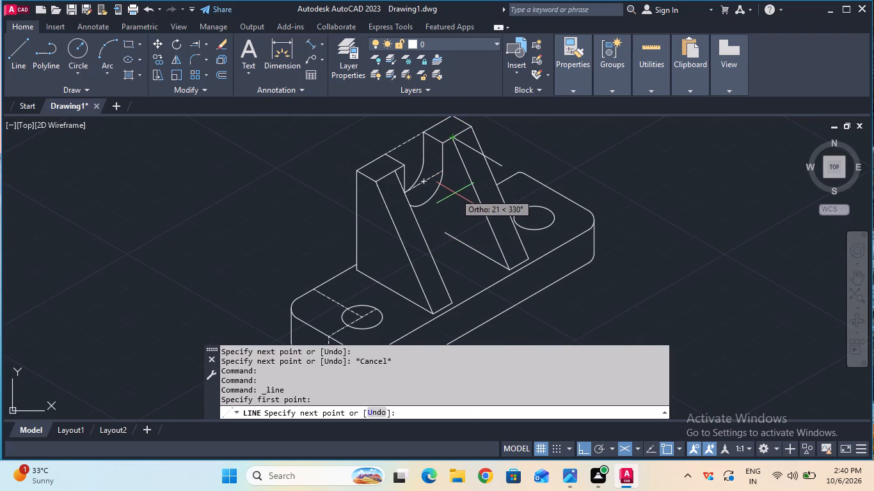
pyautogui.press('F5')
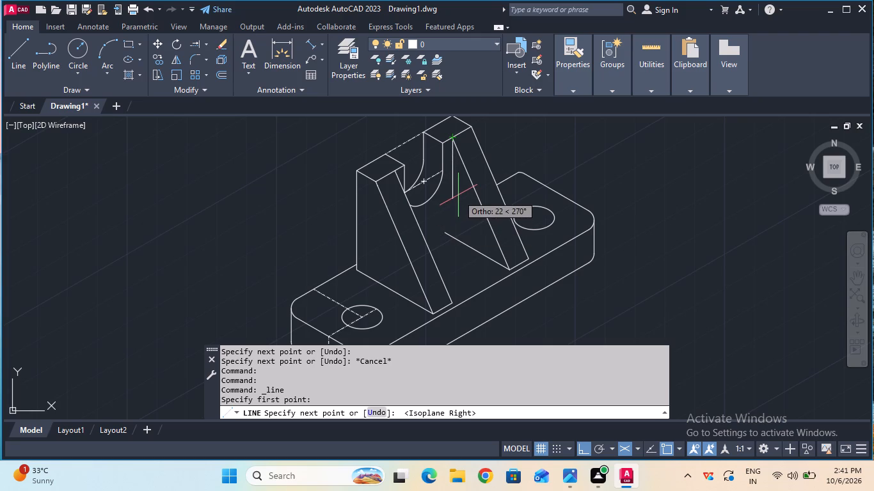
pyautogui.write('28')
pyautogui.press('Return')
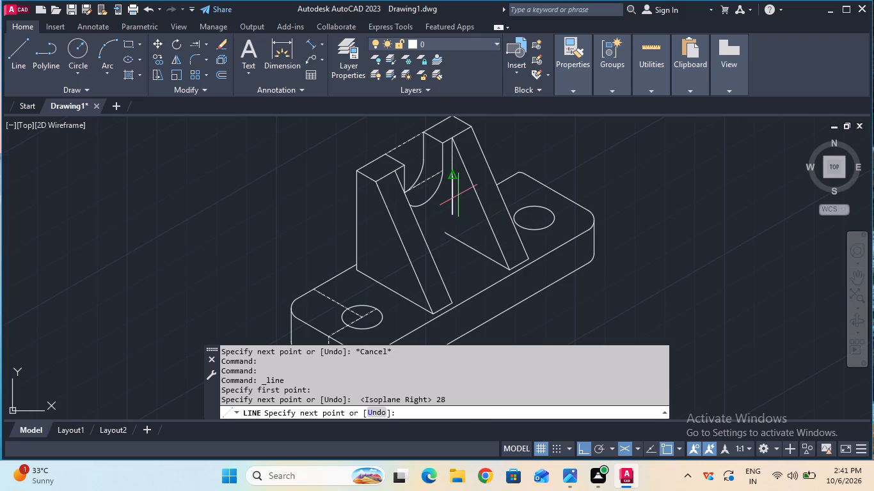
pyautogui.press('Escape')
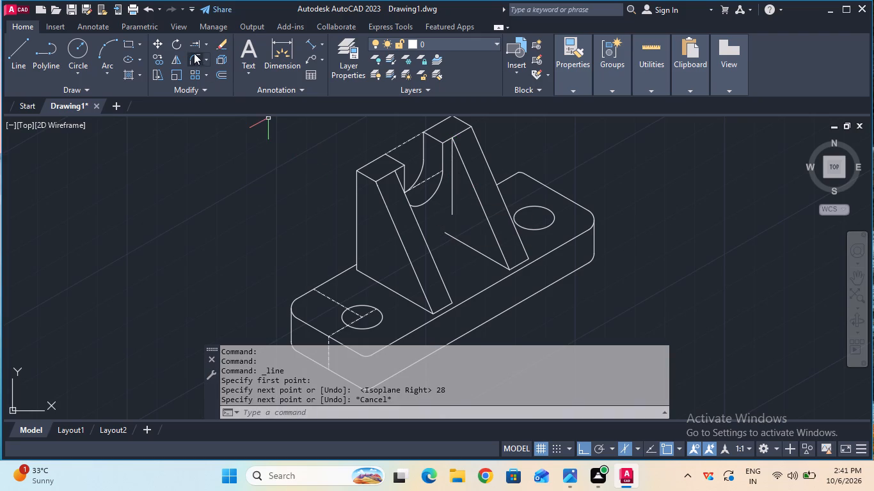
# Extend the vertical line down to the second rib's foot line and trim the foot line's overshoot beyond it.
pyautogui.click(195, 43)
pyautogui.click(451, 211)
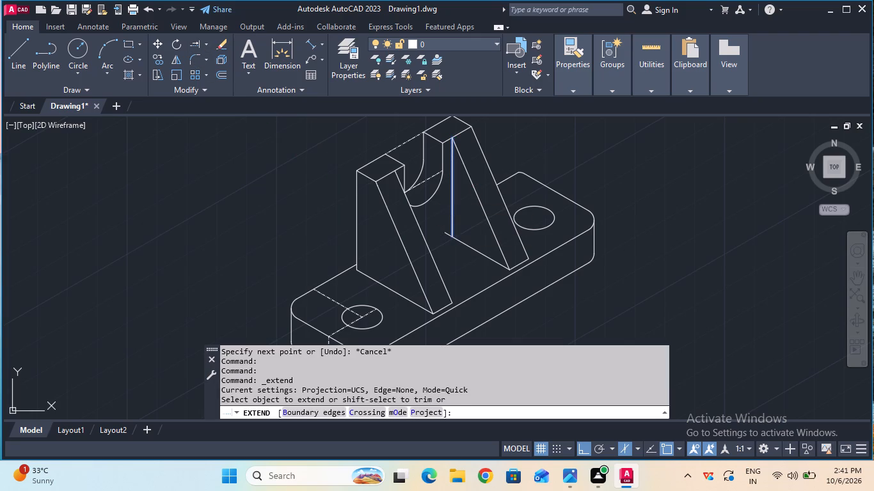
pyautogui.press('Escape')
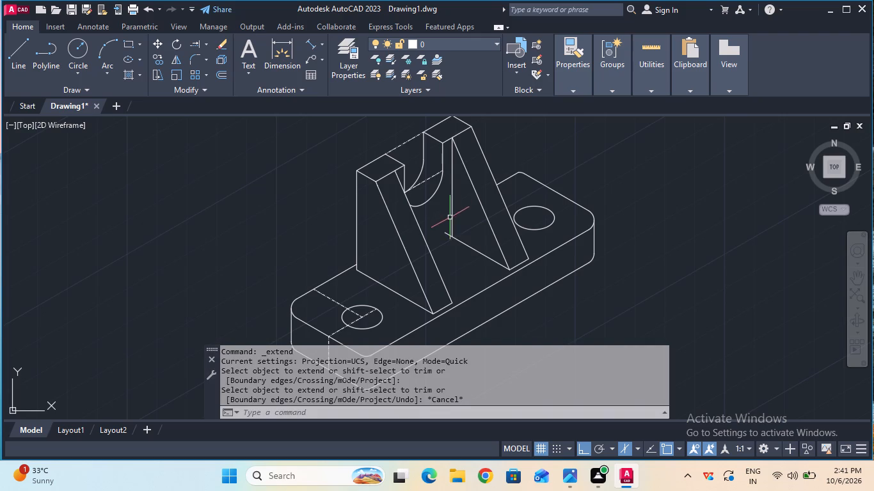
pyautogui.click(209, 38)
pyautogui.click(214, 58)
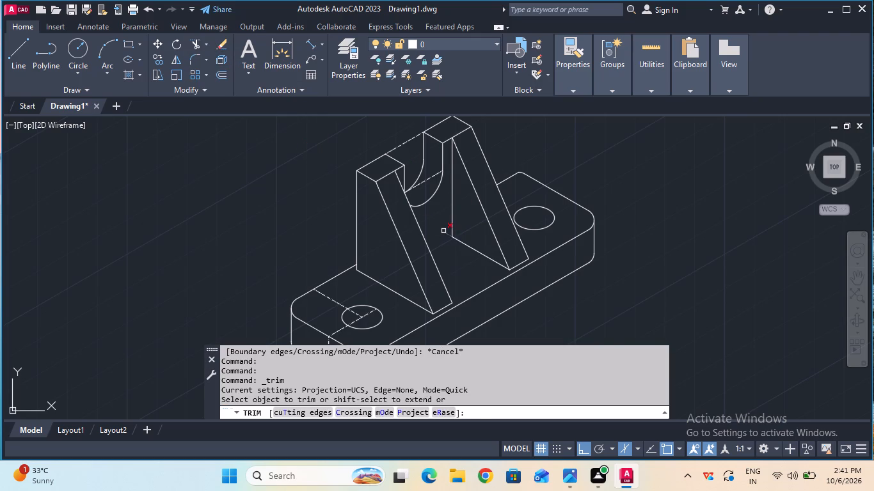
pyautogui.click(445, 233)
pyautogui.press('Escape')
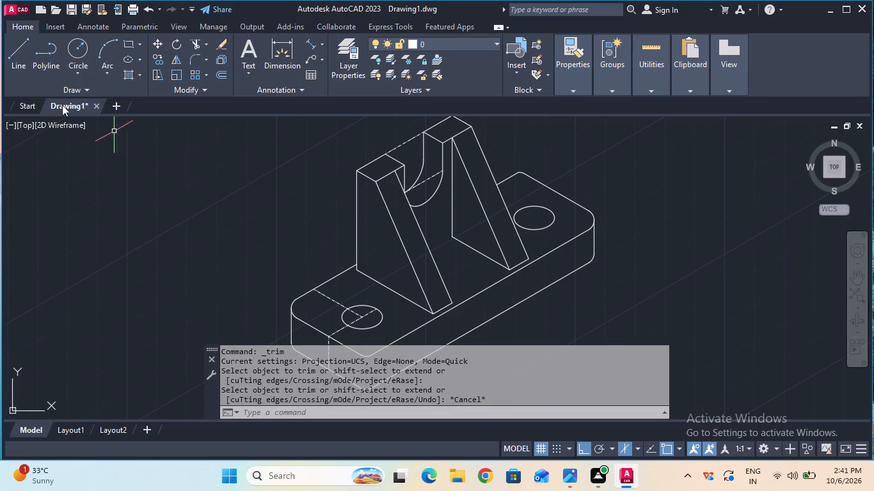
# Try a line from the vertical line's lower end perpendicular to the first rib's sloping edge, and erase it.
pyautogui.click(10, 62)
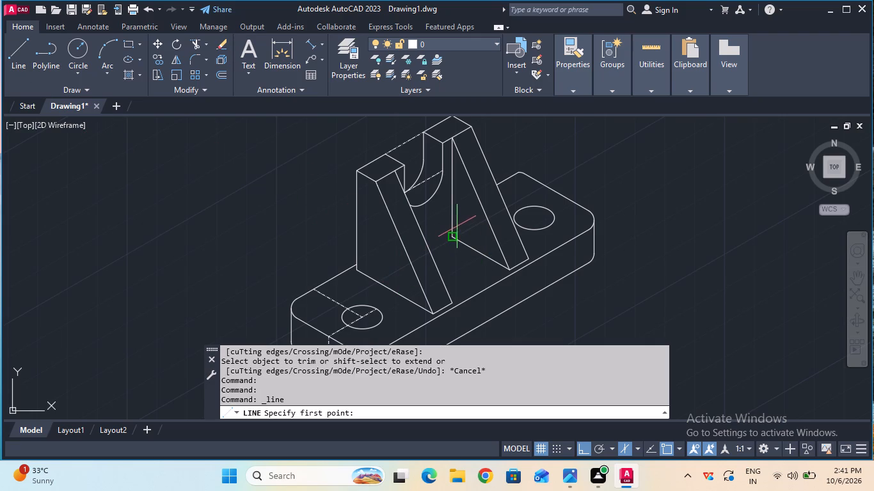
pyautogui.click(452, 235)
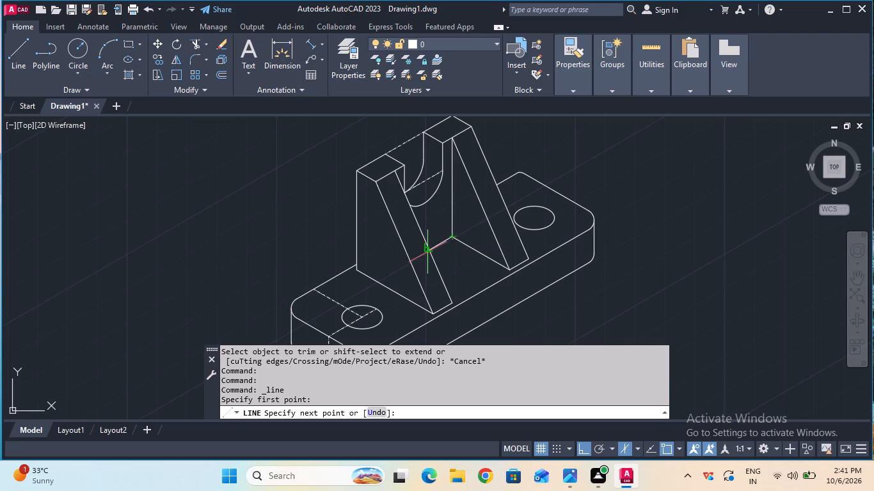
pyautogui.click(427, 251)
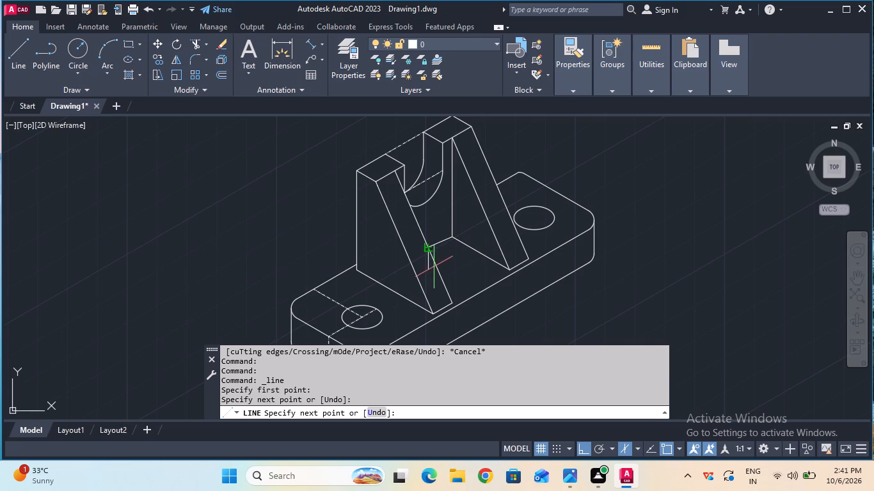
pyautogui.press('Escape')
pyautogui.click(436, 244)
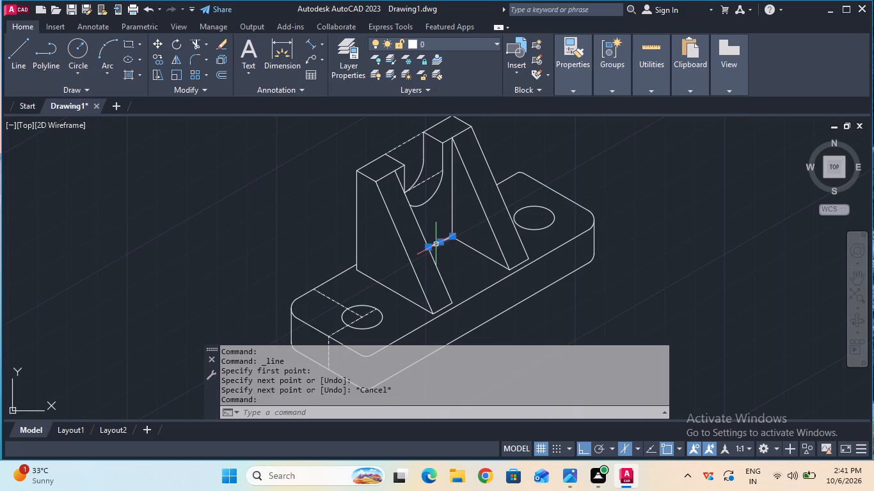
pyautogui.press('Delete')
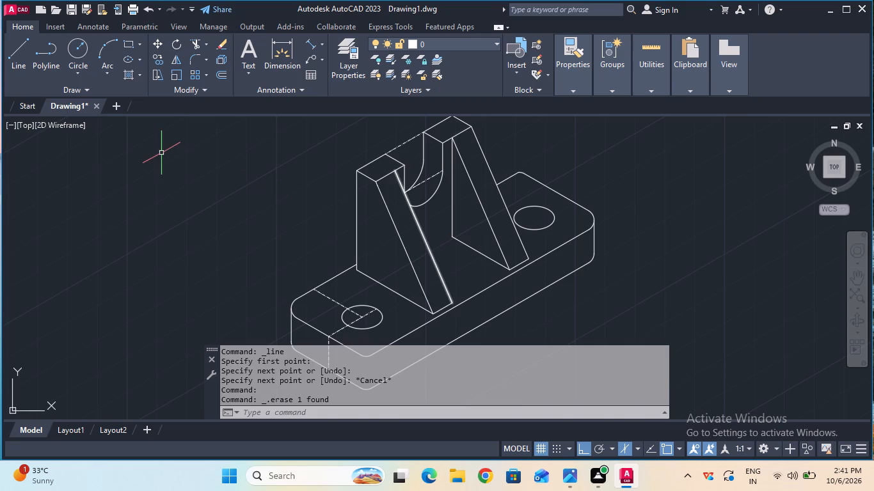
# Draw a 5 mm line from the vertical line's lower end towards the first rib along the isometric axis.
pyautogui.click(20, 69)
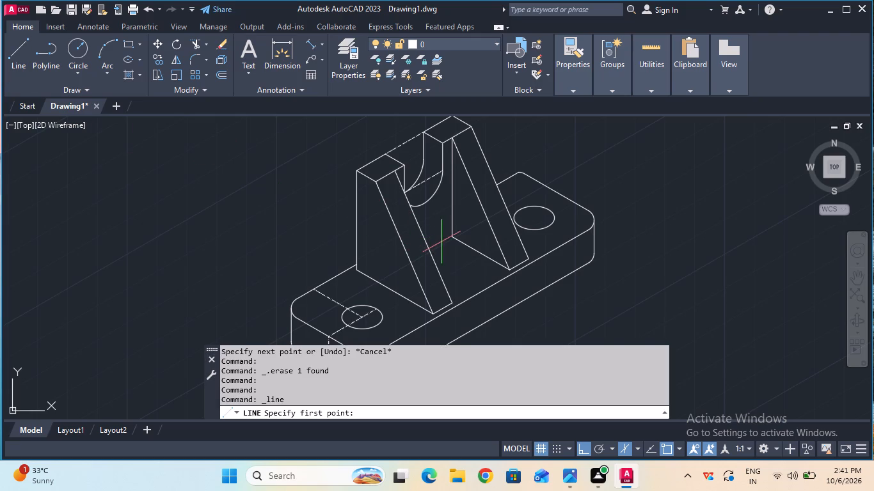
pyautogui.click(451, 237)
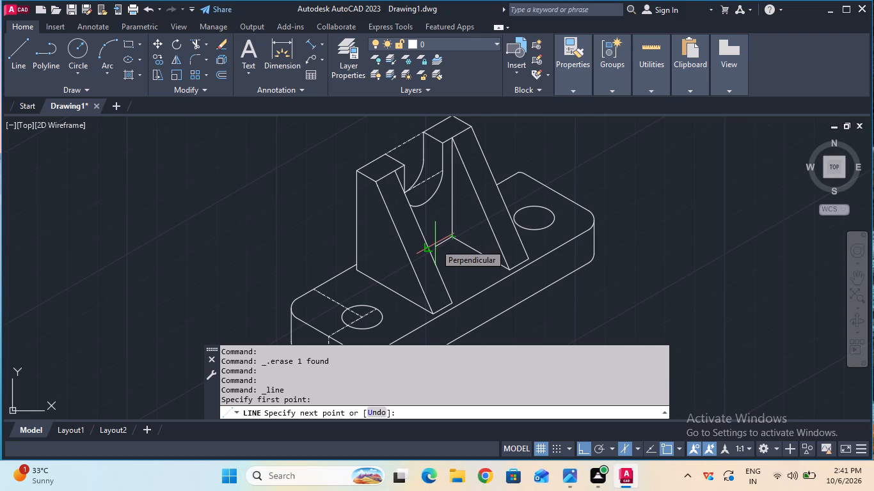
pyautogui.press('5')
pyautogui.press('Return')
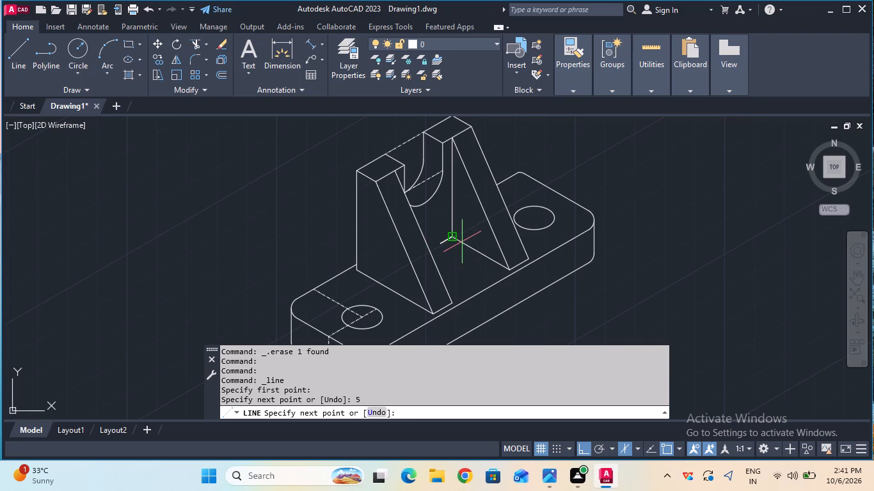
pyautogui.press('Escape')
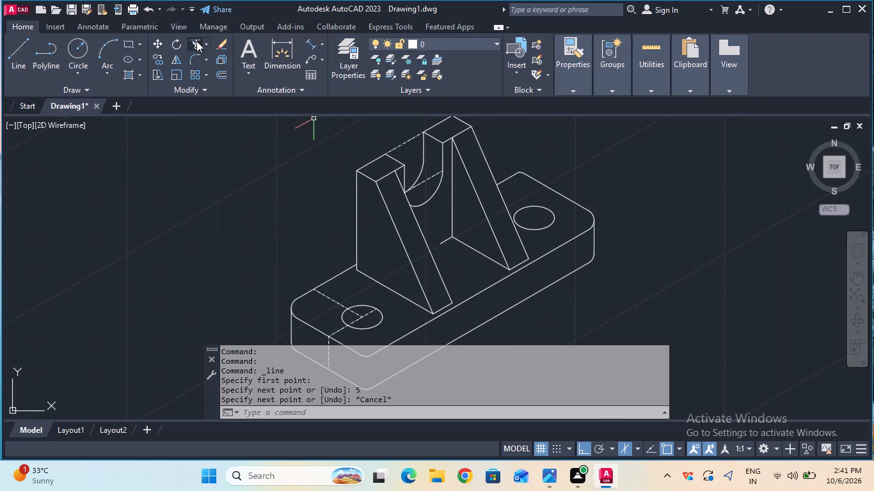
# Extend the short 5 mm line to meet the first rib's sloping edge.
pyautogui.click(205, 40)
pyautogui.click(220, 82)
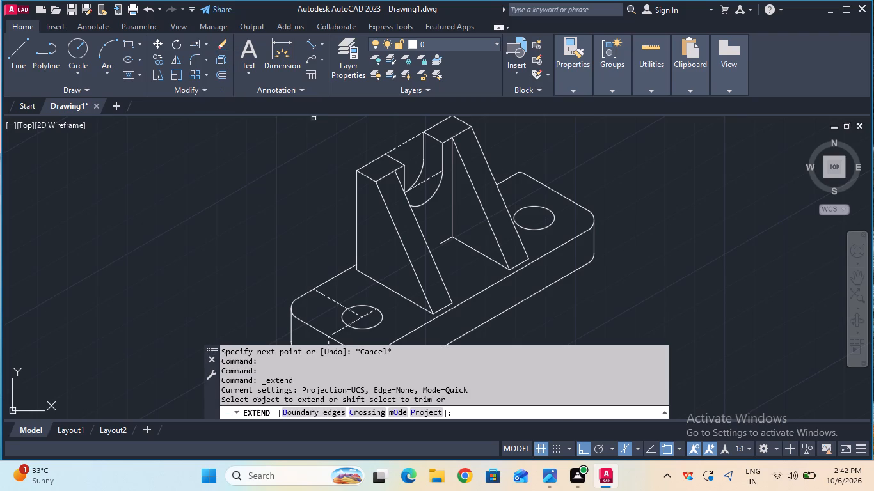
pyautogui.click(444, 243)
pyautogui.keyDown('ctrl'); pyautogui.scroll(-1, 459, 277); pyautogui.keyUp('ctrl')
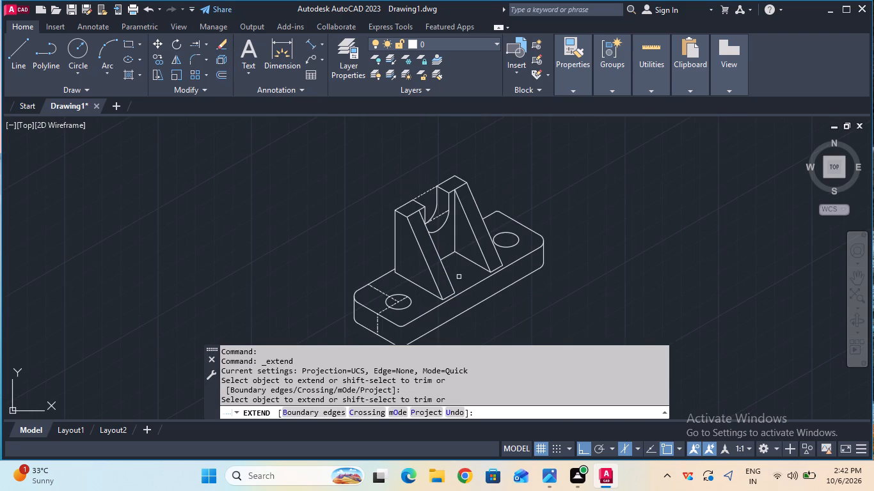
pyautogui.press('Escape')
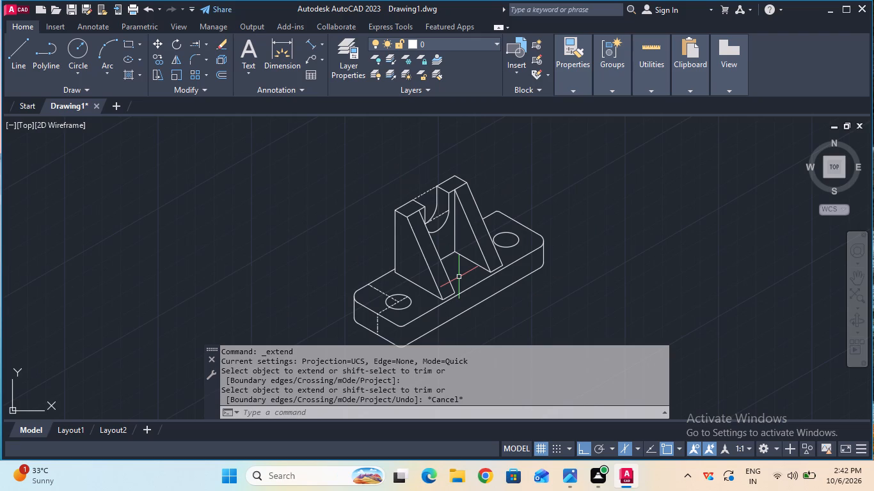
# Select the whole bracket drawing and join its connected segments with Join.
pyautogui.keyDown('ctrl'); pyautogui.scroll(-1, 459, 277); pyautogui.keyUp('ctrl')
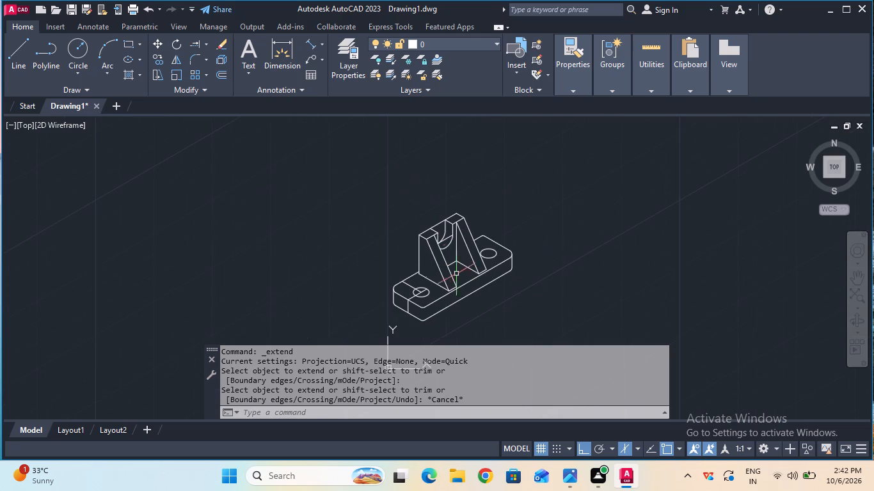
pyautogui.click(312, 168)
pyautogui.click(645, 338)
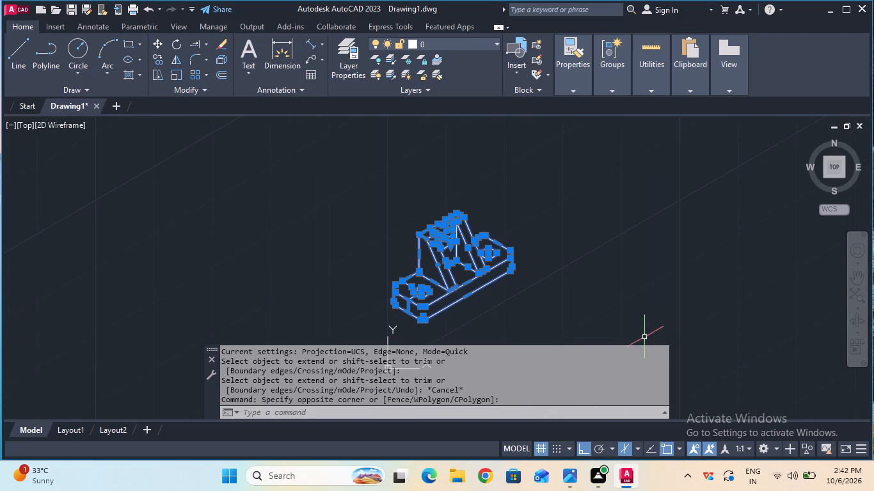
pyautogui.write('join')
pyautogui.doubleClick(275, 396)
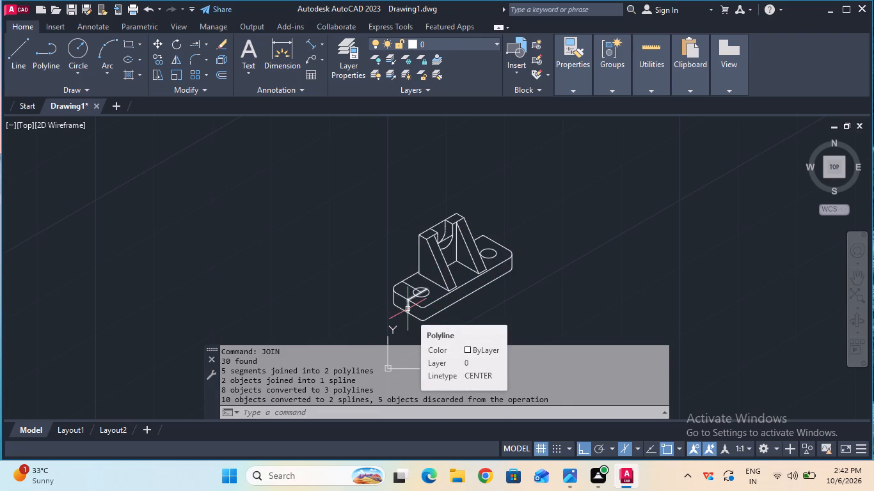
# Add an aligned dimension along the overall rear top edge of the two uprights, placed just outside the edge.
pyautogui.keyDown('ctrl'); pyautogui.scroll(2, 436, 251); pyautogui.keyUp('ctrl')
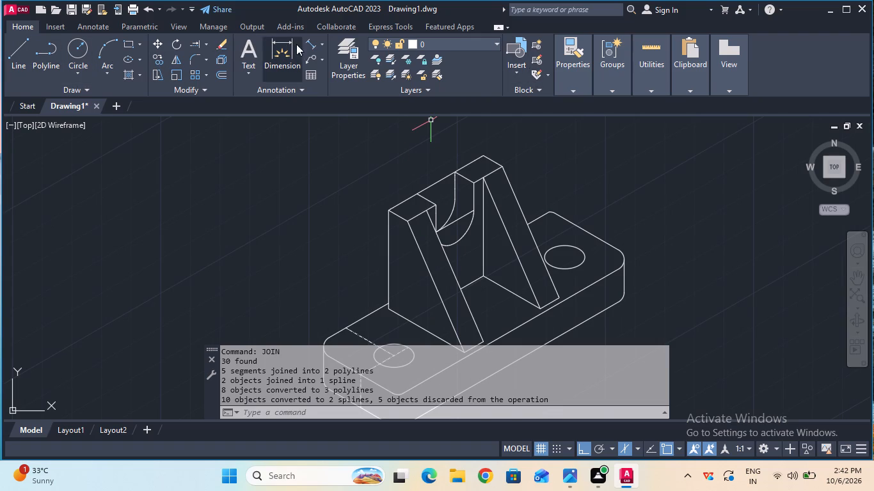
pyautogui.click(314, 41)
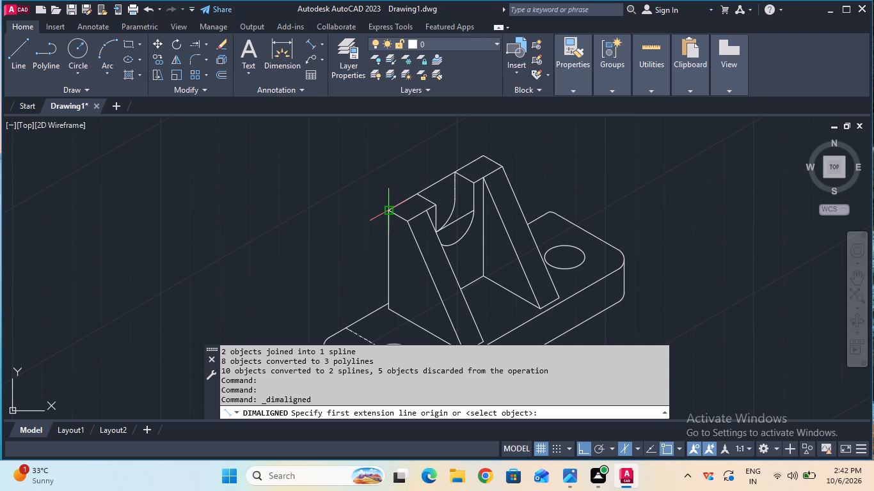
pyautogui.doubleClick(389, 214)
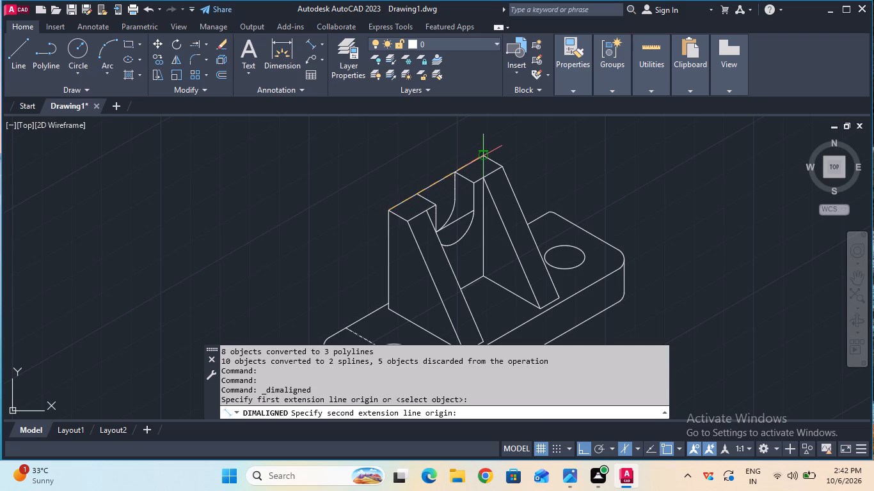
pyautogui.doubleClick(486, 155)
pyautogui.click(473, 139)
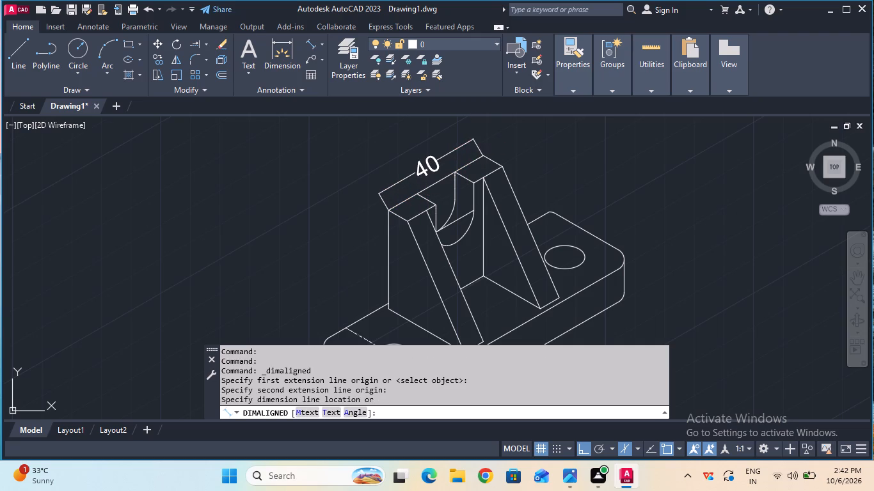
# Add an aligned dimension to the straight vertical side of the round-bottomed slot at the second upright.
pyautogui.click(310, 42)
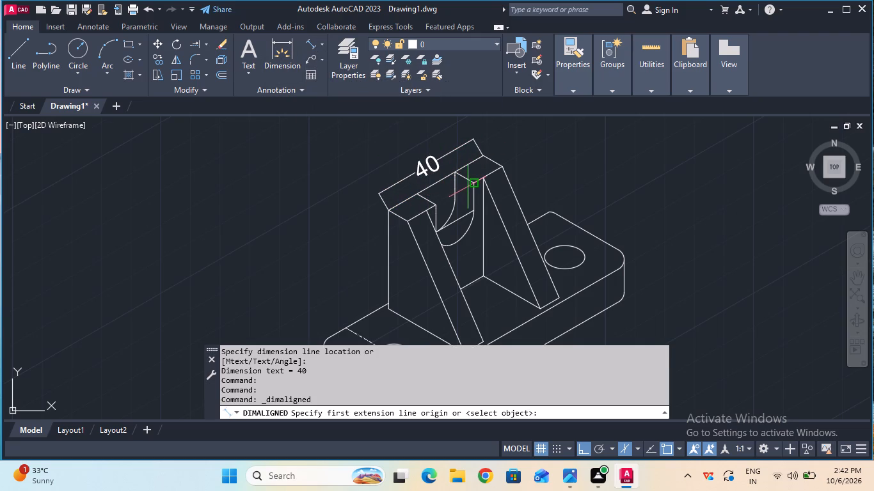
pyautogui.click(472, 184)
pyautogui.click(473, 209)
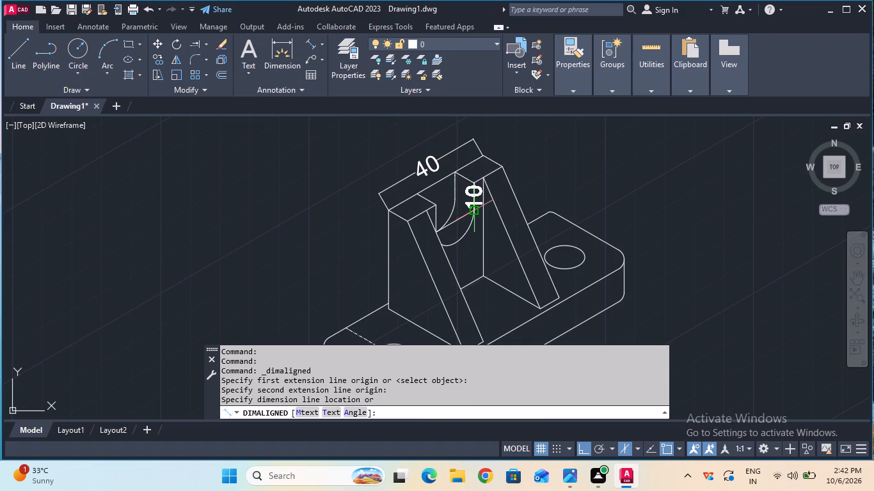
pyautogui.click(484, 212)
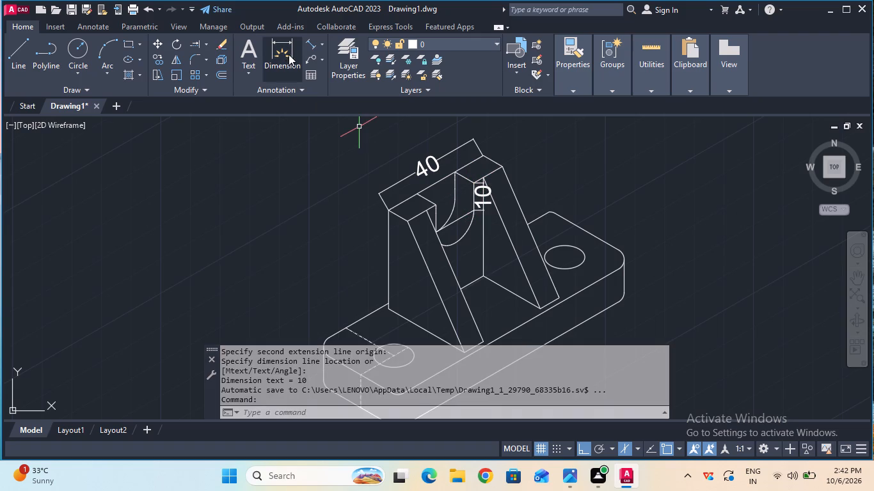
# Add an aligned dimension to the short top edge of the first upright beside the slot opening.
pyautogui.click(308, 43)
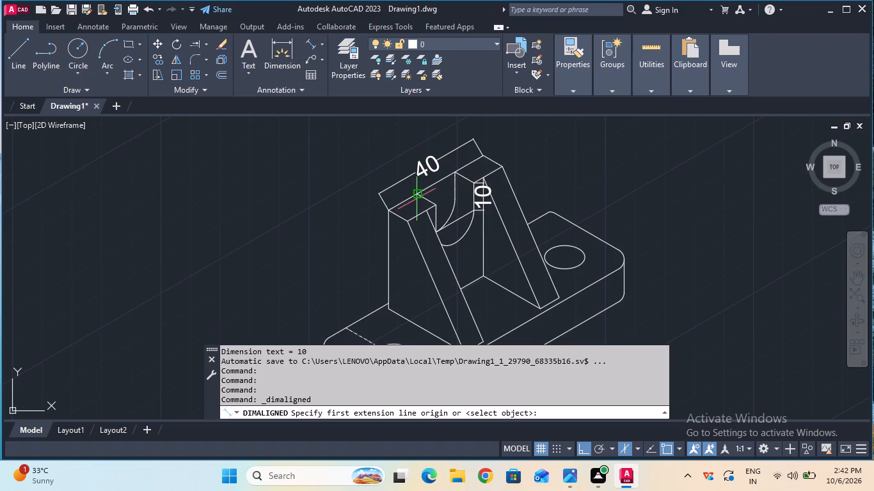
pyautogui.click(415, 189)
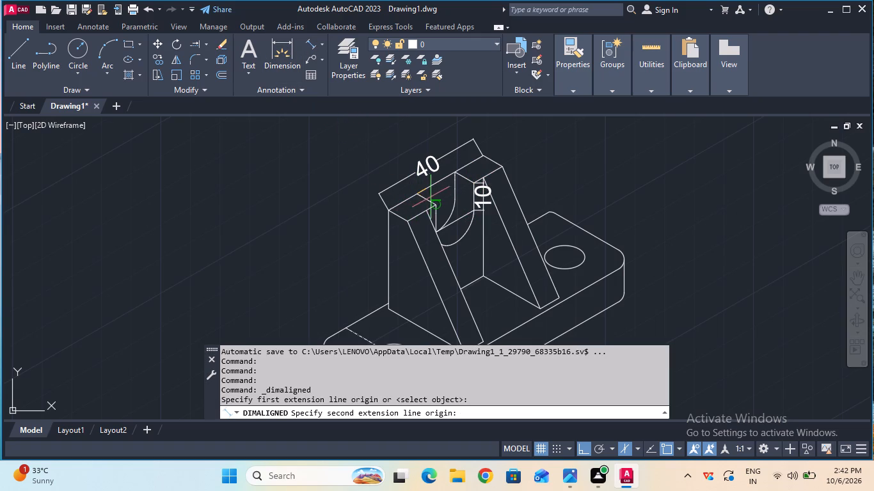
pyautogui.click(436, 204)
pyautogui.click(425, 205)
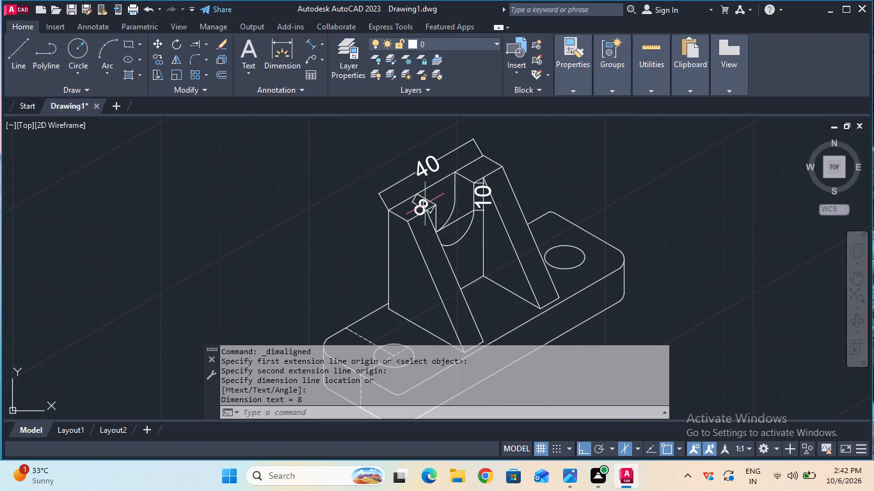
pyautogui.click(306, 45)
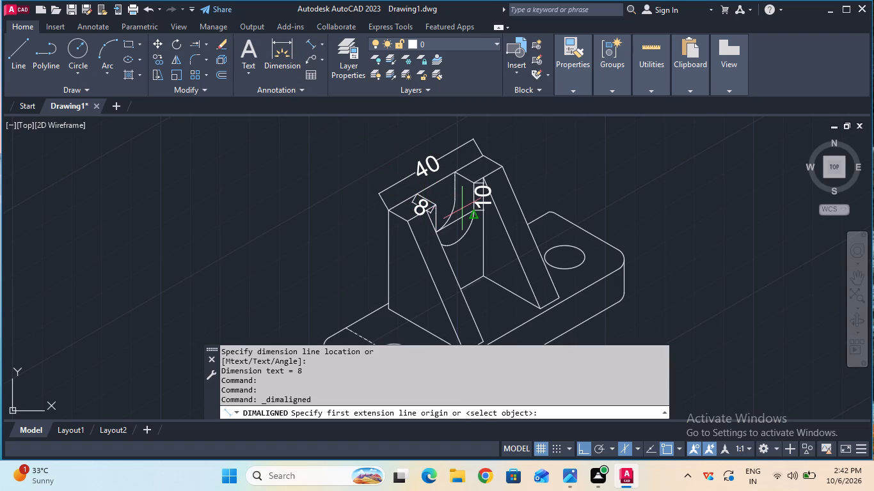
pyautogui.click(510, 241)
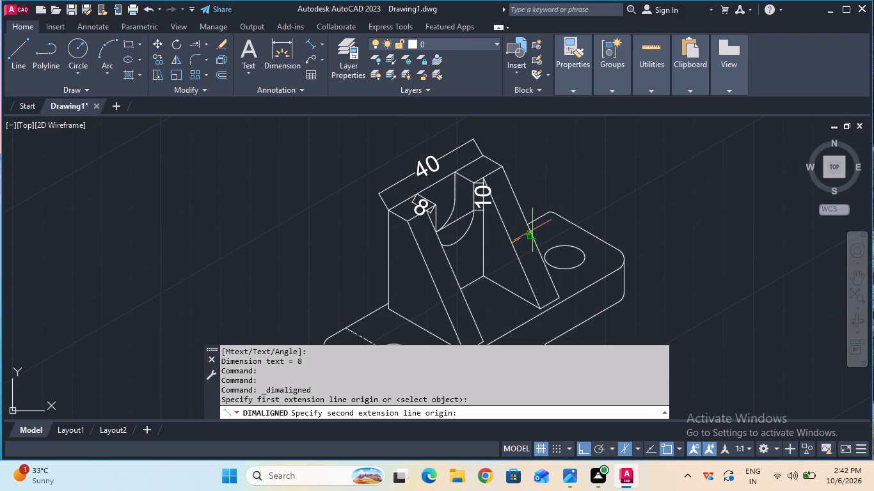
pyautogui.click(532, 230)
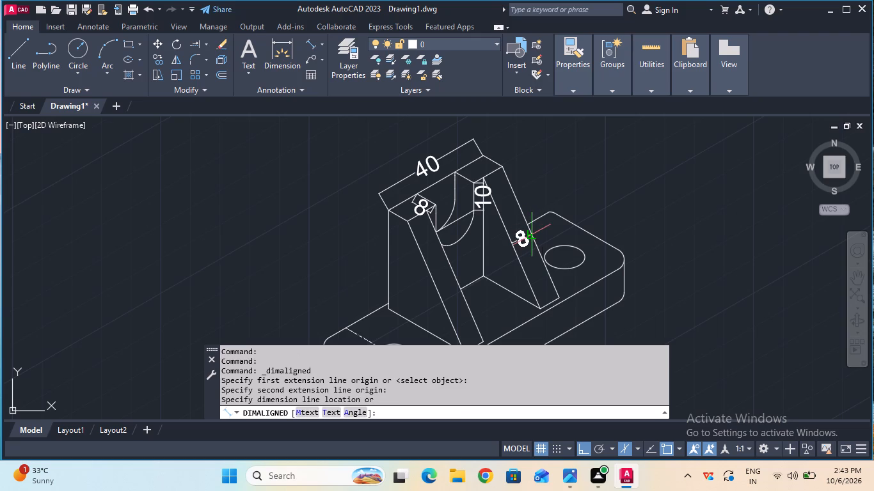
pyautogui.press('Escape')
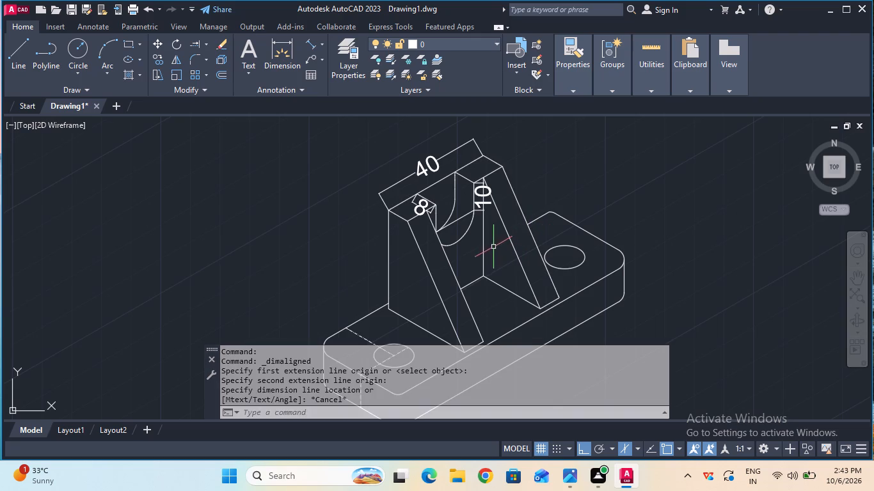
# Add an aligned dimension across the width of the second upright's sloping rib, placed between its two edges.
pyautogui.click(309, 40)
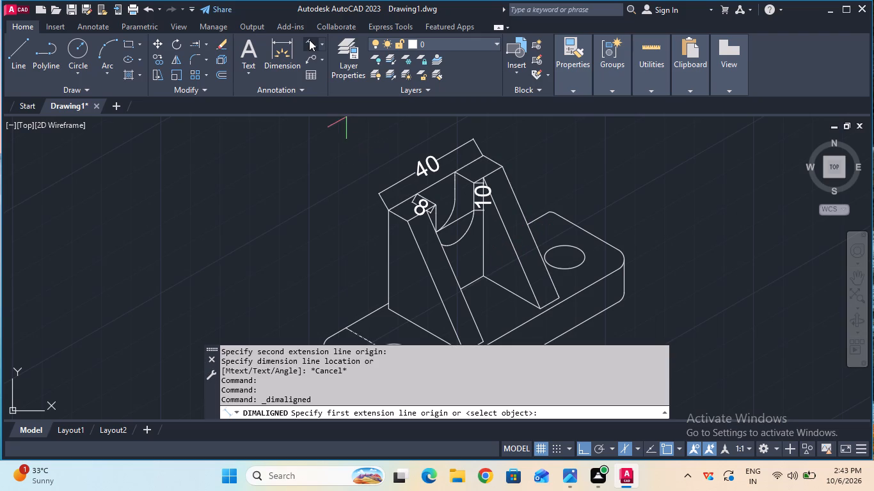
pyautogui.click(512, 244)
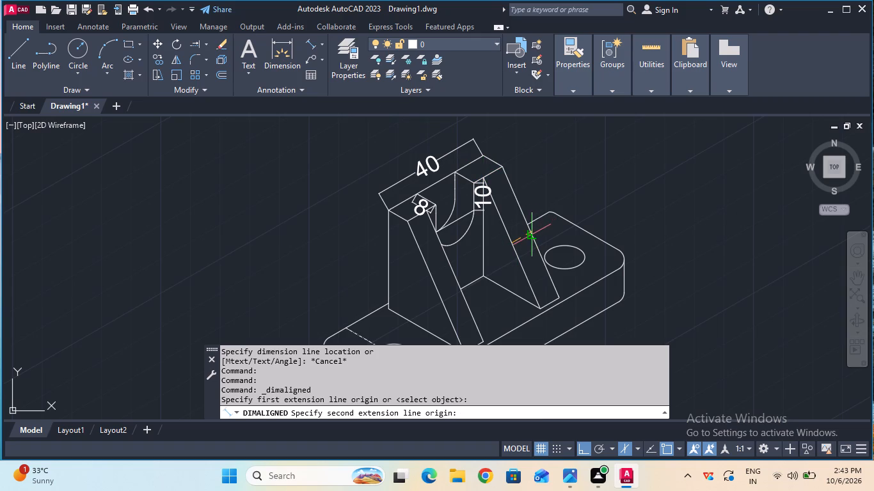
pyautogui.click(533, 233)
pyautogui.click(535, 244)
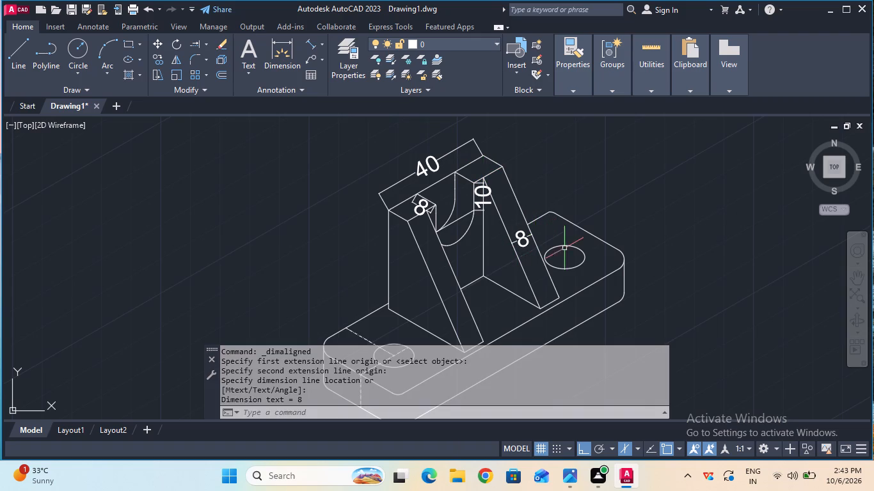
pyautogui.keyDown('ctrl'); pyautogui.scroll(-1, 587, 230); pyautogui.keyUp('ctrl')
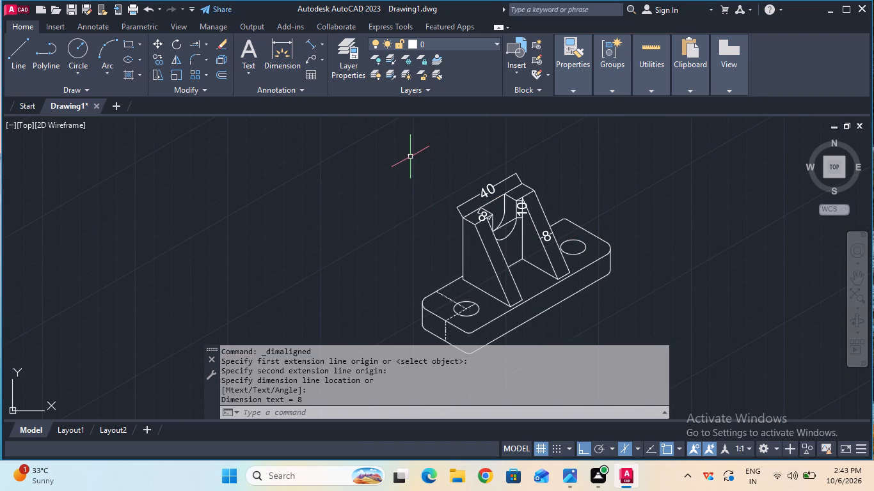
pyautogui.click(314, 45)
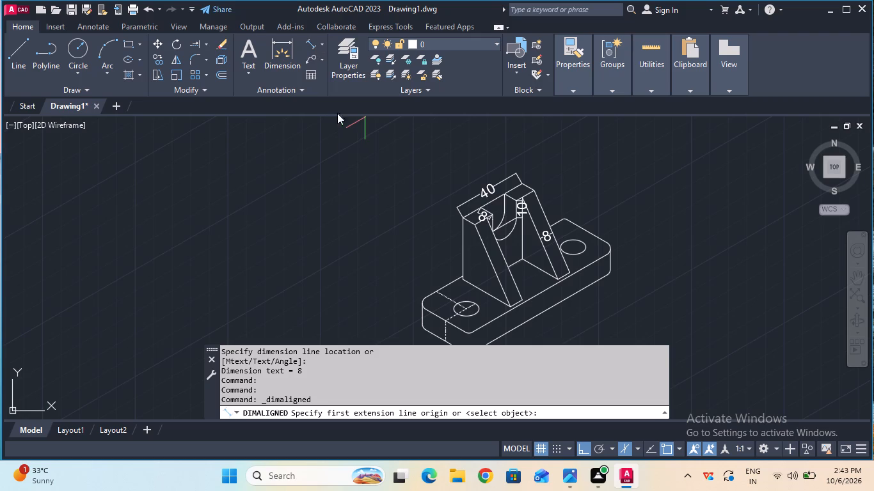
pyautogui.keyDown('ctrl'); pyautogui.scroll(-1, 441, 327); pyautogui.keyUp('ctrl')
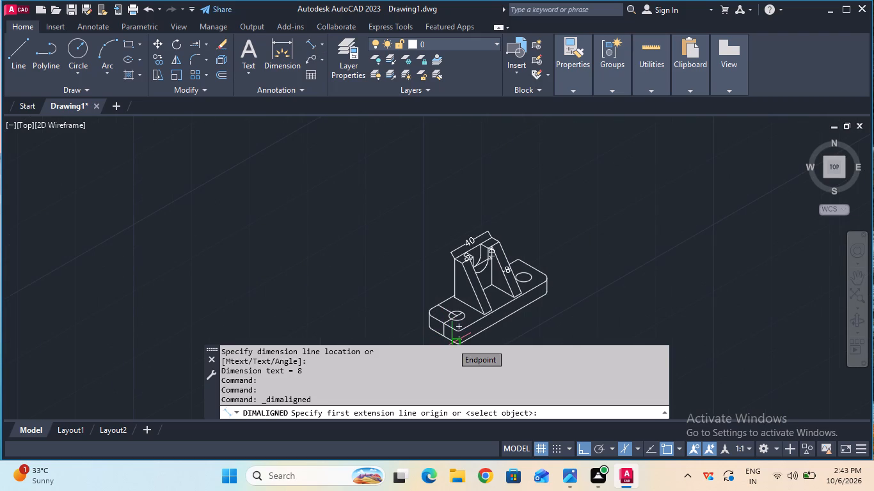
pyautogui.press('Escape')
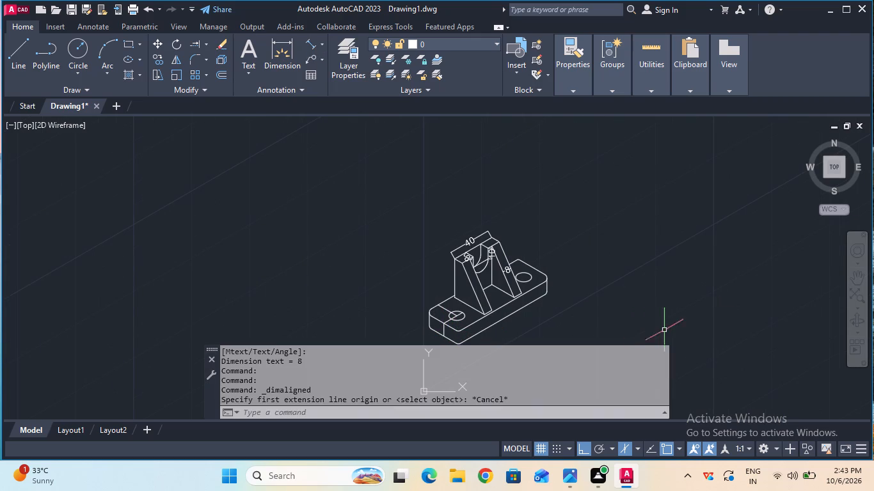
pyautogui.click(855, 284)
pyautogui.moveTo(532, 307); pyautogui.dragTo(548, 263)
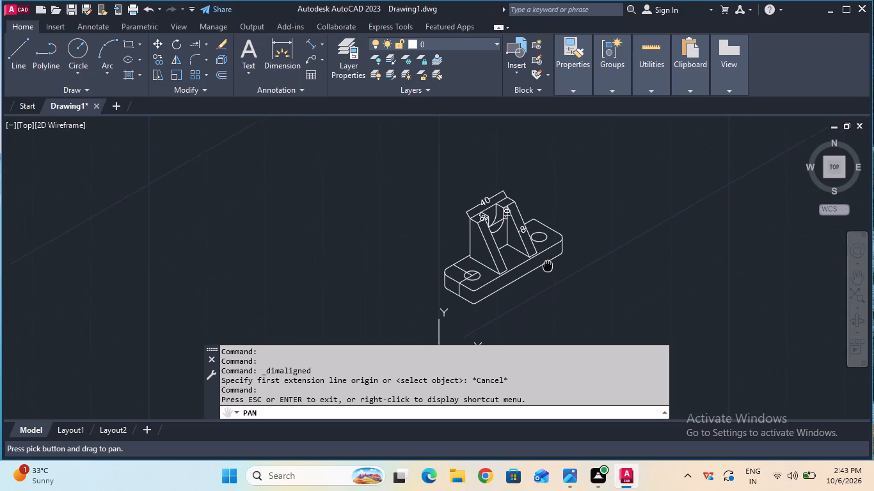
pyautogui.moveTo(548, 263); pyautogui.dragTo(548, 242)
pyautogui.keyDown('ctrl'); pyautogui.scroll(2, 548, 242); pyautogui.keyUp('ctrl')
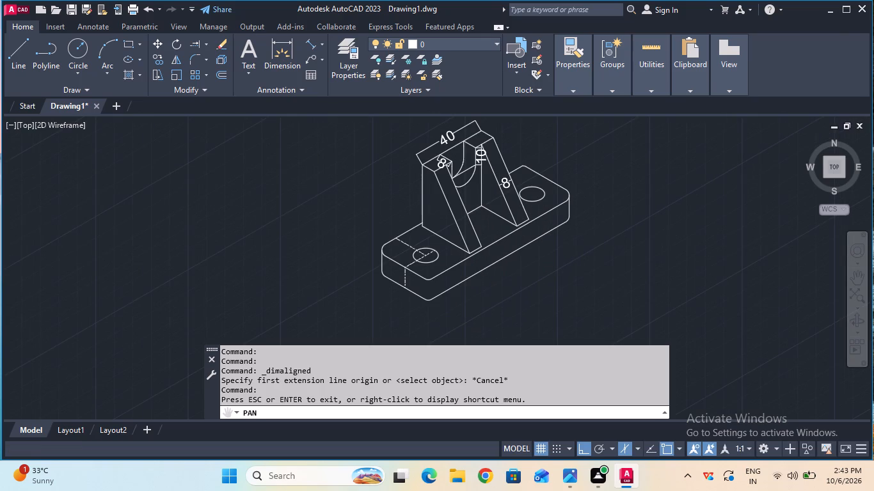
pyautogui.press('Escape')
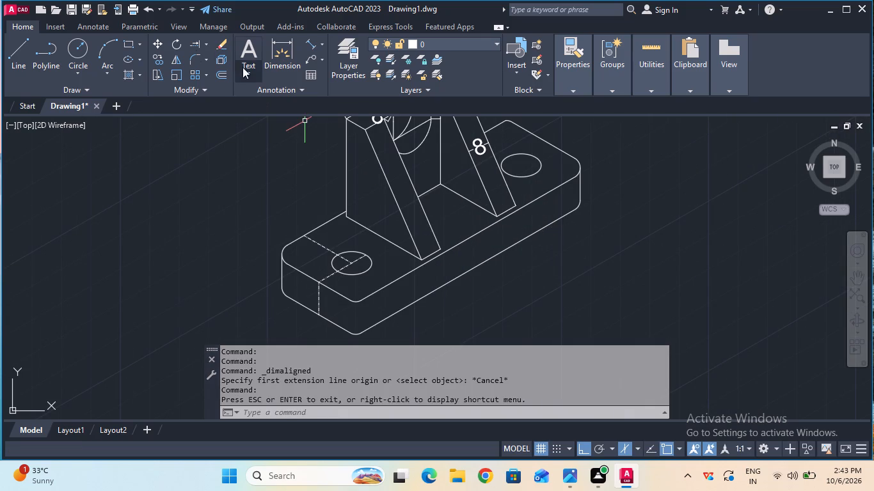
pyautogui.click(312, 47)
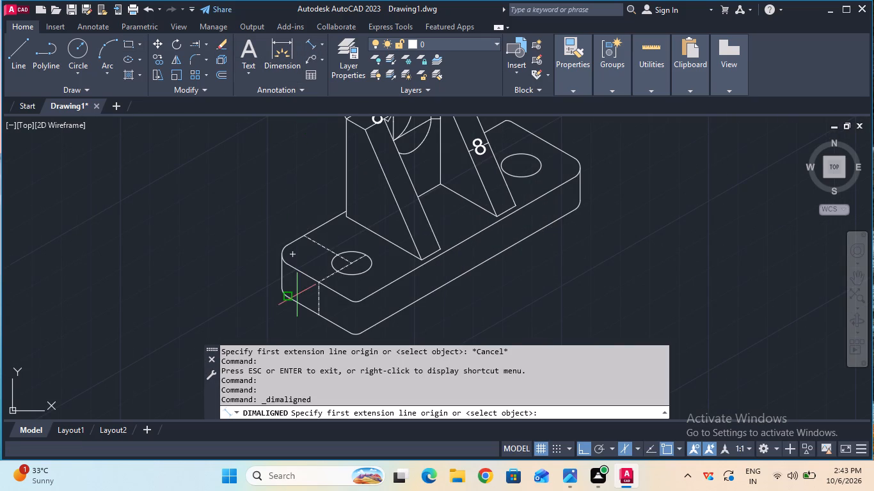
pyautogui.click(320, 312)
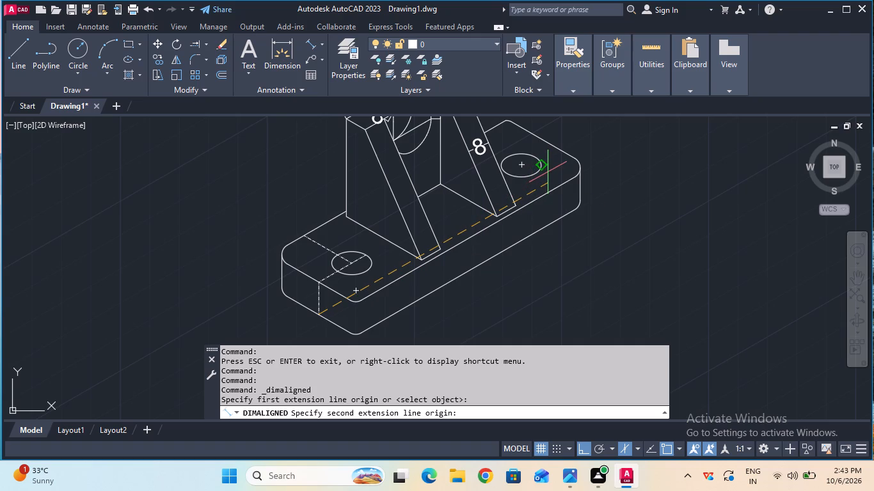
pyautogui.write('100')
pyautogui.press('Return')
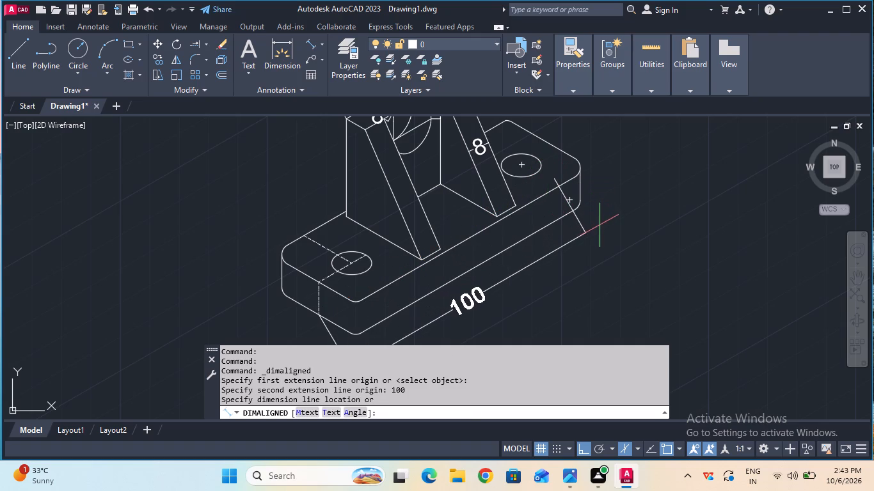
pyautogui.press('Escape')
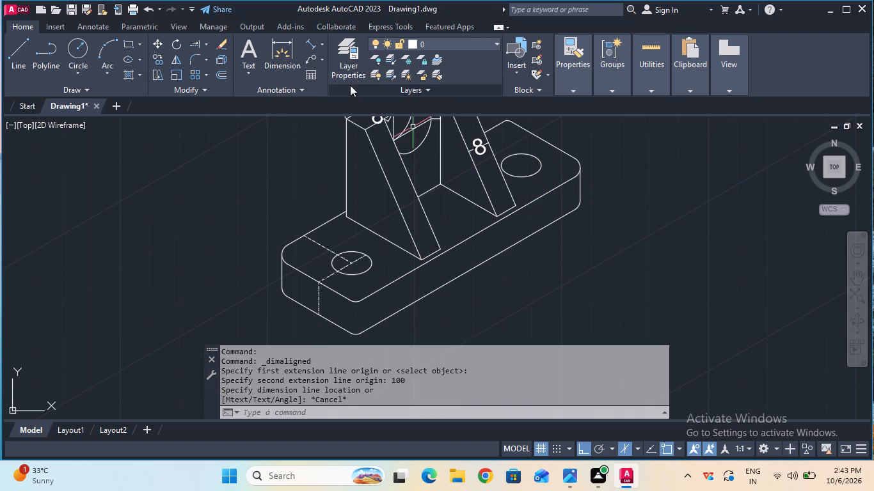
# Add a 100 mm aligned dimension along the base's lower front edge from its front corner, placed just outside the base.
pyautogui.click(314, 47)
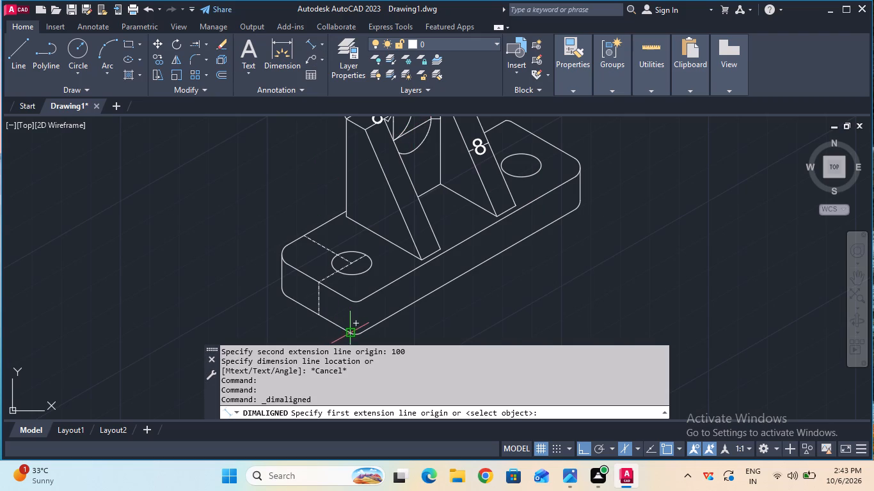
pyautogui.click(347, 334)
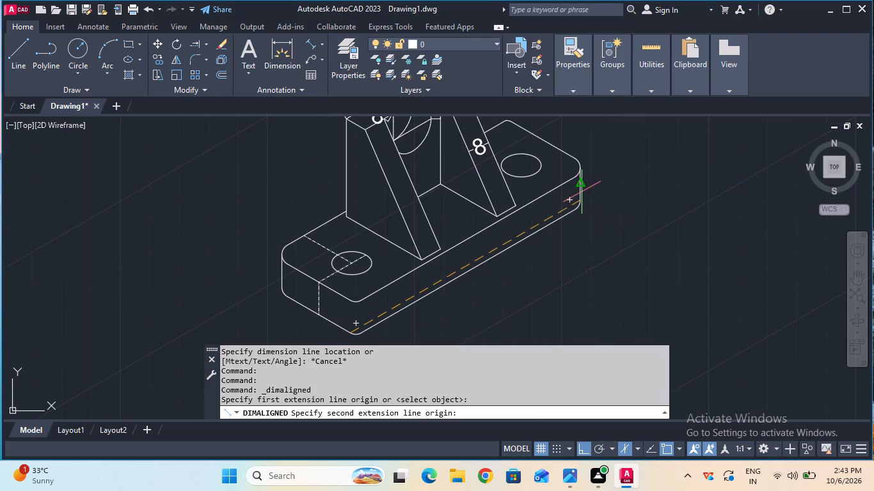
pyautogui.write('100')
pyautogui.press('Return')
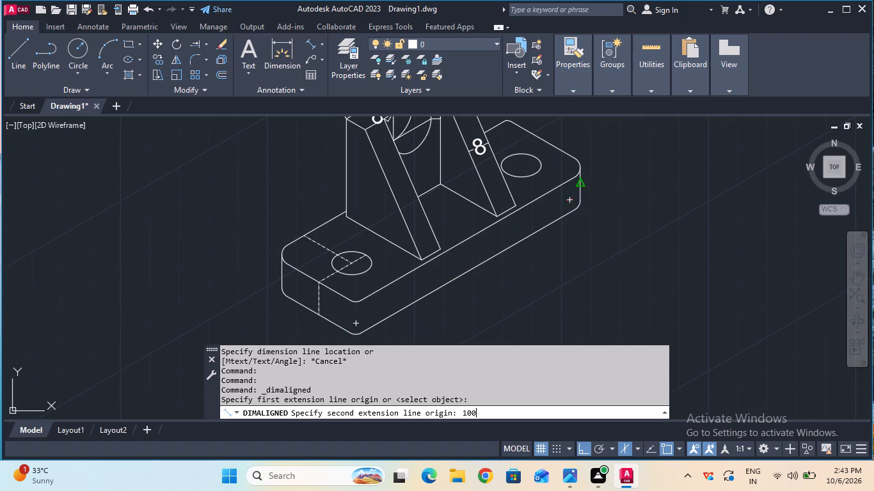
pyautogui.click(600, 222)
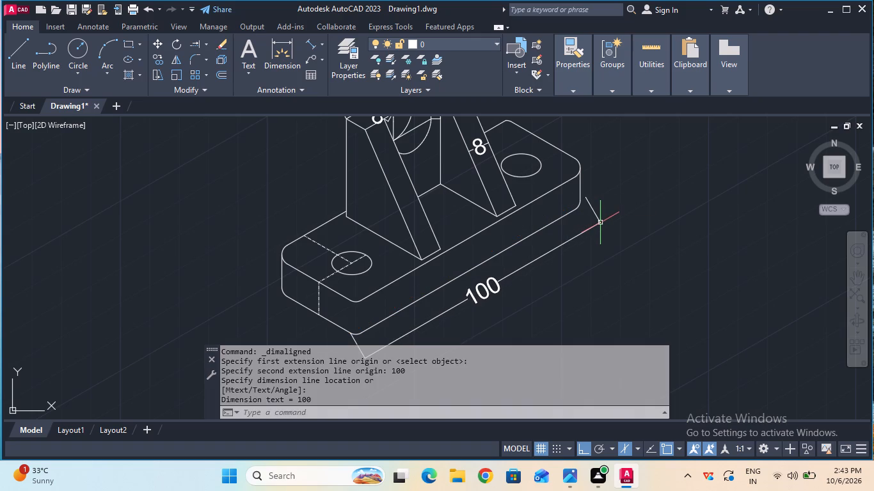
# Add an aligned dimension from the slot to the outer end of the second upright's rear top edge, placed beyond the 40 dimension.
pyautogui.keyDown('ctrl'); pyautogui.scroll(-2, 600, 222); pyautogui.keyUp('ctrl')
pyautogui.keyDown('ctrl'); pyautogui.scroll(1, 600, 222); pyautogui.keyUp('ctrl')
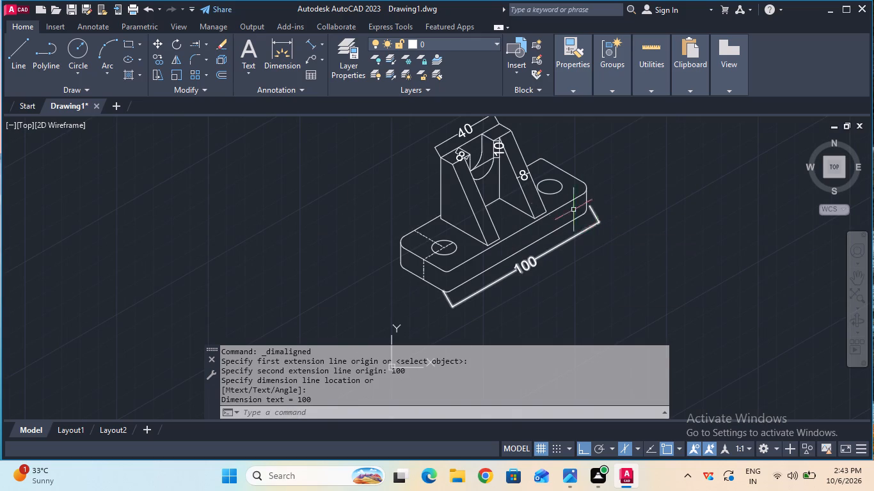
pyautogui.keyDown('ctrl'); pyautogui.scroll(1, 497, 149); pyautogui.keyUp('ctrl')
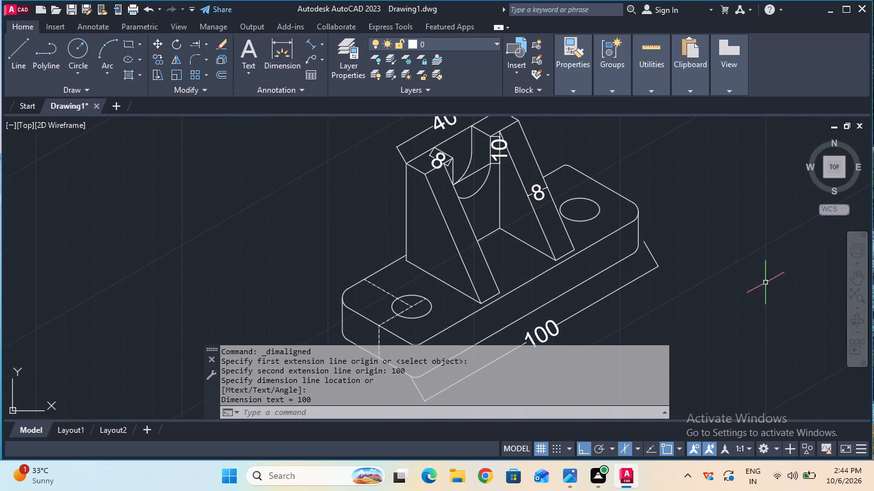
pyautogui.moveTo(857, 283); pyautogui.dragTo(848, 280)
pyautogui.moveTo(681, 238); pyautogui.dragTo(710, 316)
pyautogui.click(857, 283)
pyautogui.moveTo(563, 173); pyautogui.dragTo(596, 251)
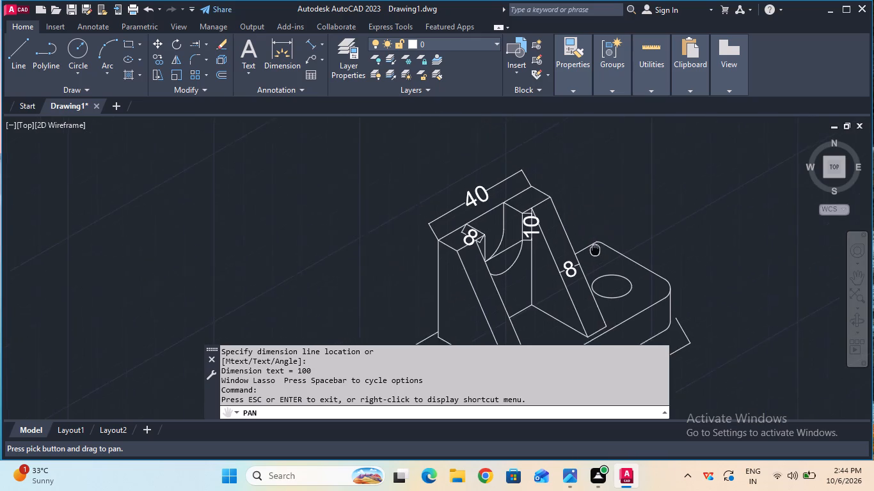
pyautogui.moveTo(596, 251); pyautogui.dragTo(600, 256)
pyautogui.press('Escape')
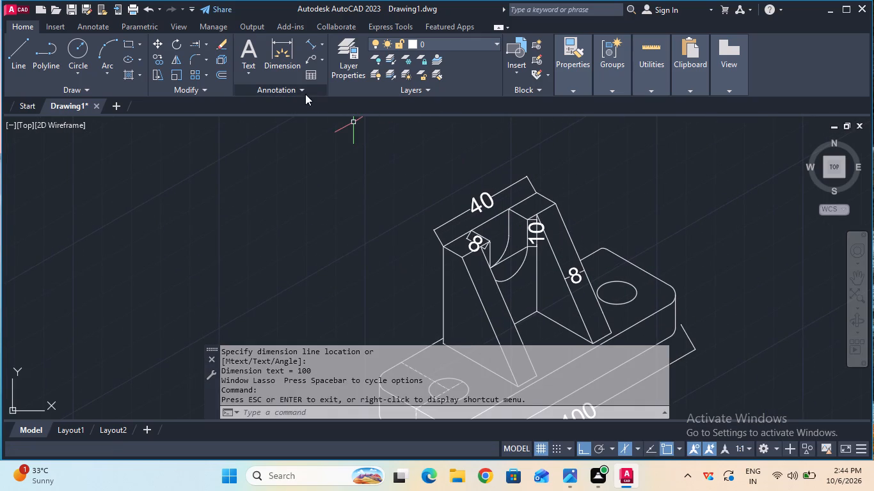
pyautogui.click(311, 42)
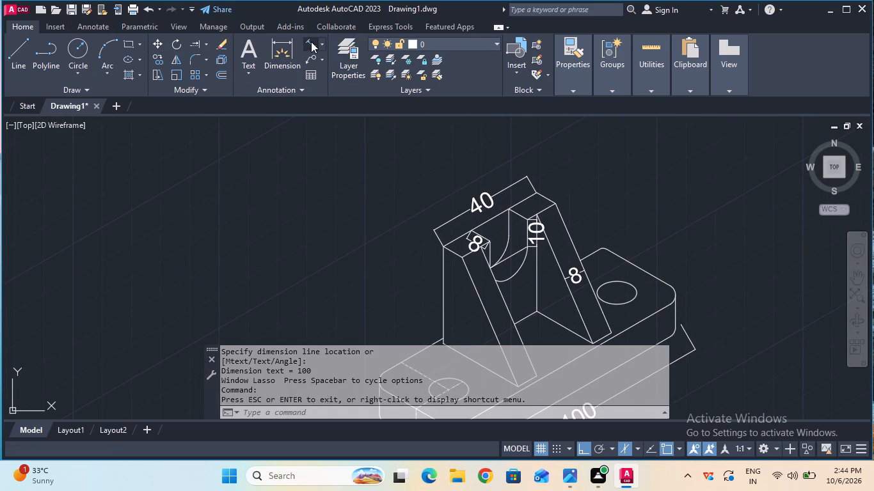
pyautogui.click(507, 209)
pyautogui.click(536, 192)
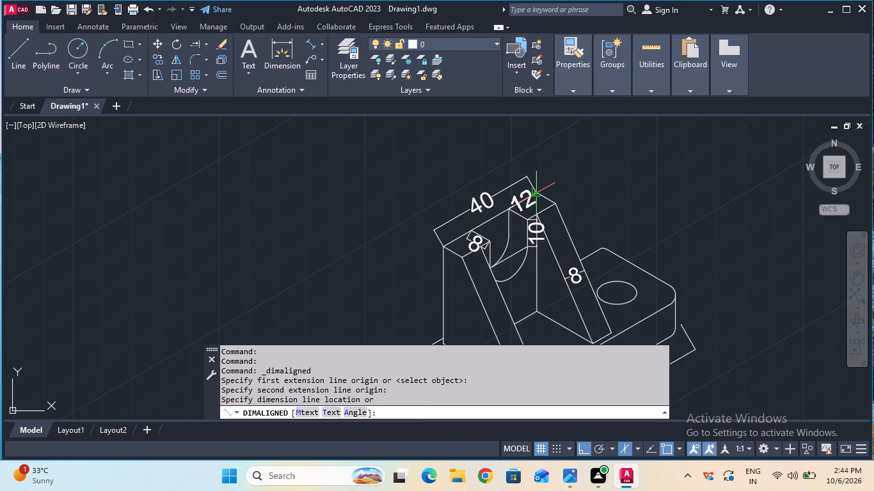
pyautogui.click(525, 164)
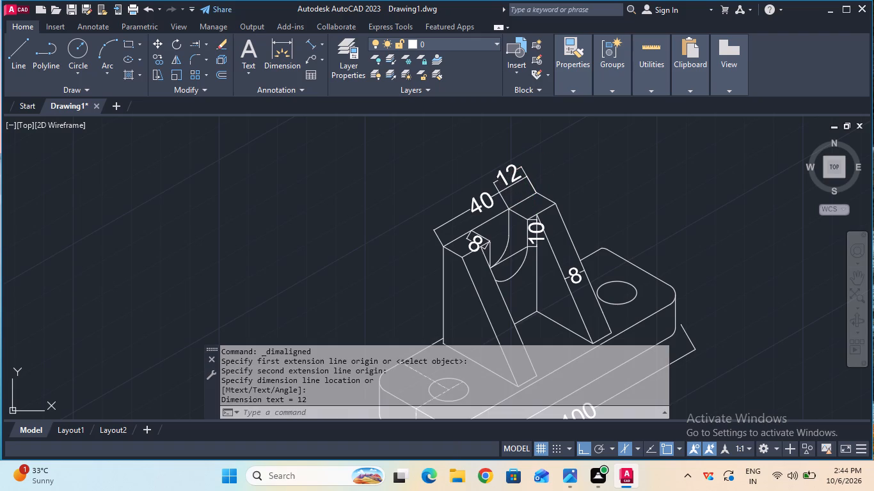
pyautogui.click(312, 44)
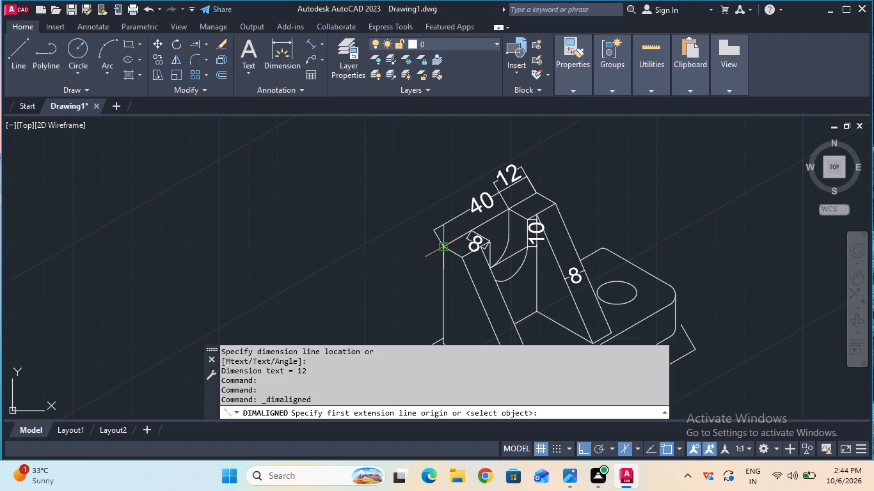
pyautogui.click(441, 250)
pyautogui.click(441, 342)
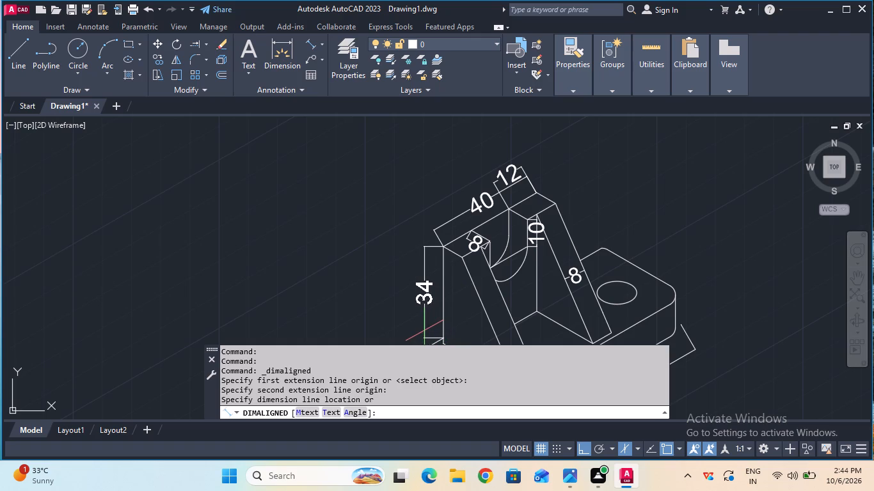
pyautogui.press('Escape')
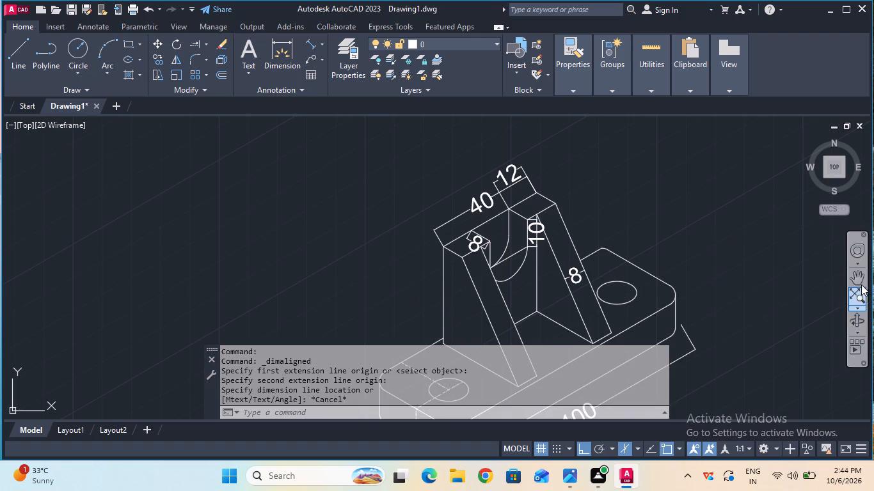
# Add an aligned dimension to the first upright's rear vertical edge, from its top corner to the base, placed outside the bracket.
pyautogui.click(855, 279)
pyautogui.moveTo(821, 297); pyautogui.dragTo(819, 247)
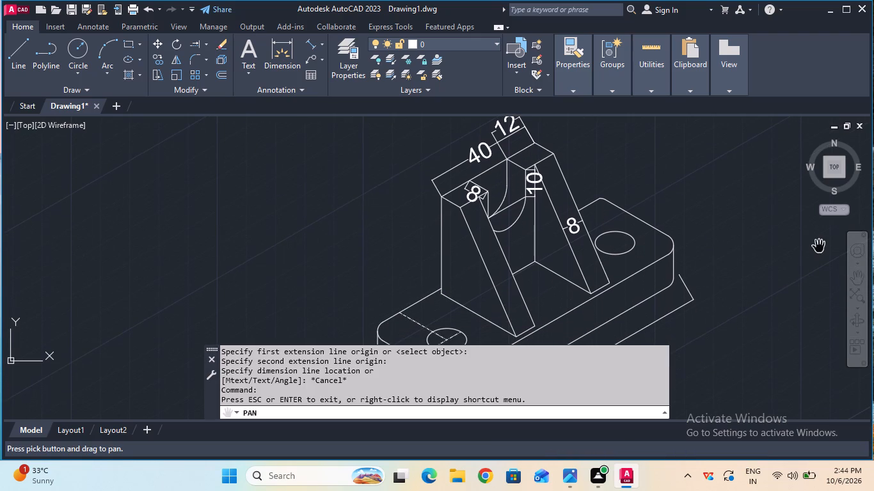
pyautogui.press('Escape')
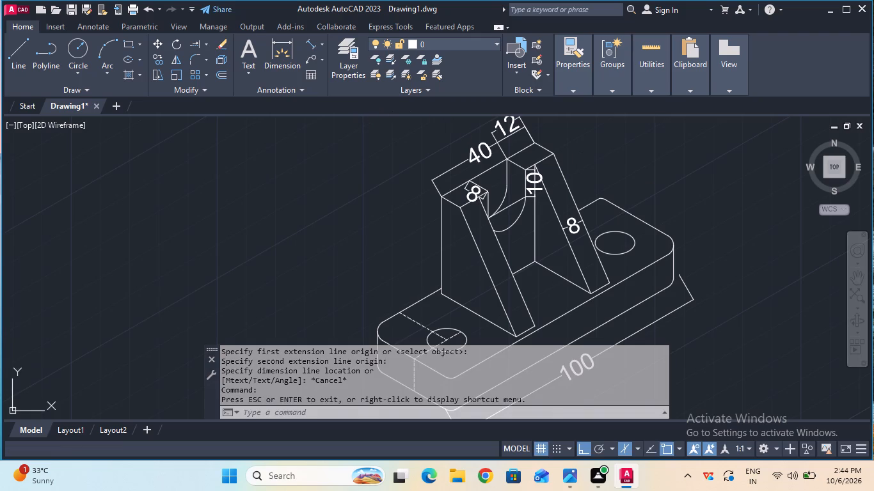
pyautogui.click(312, 41)
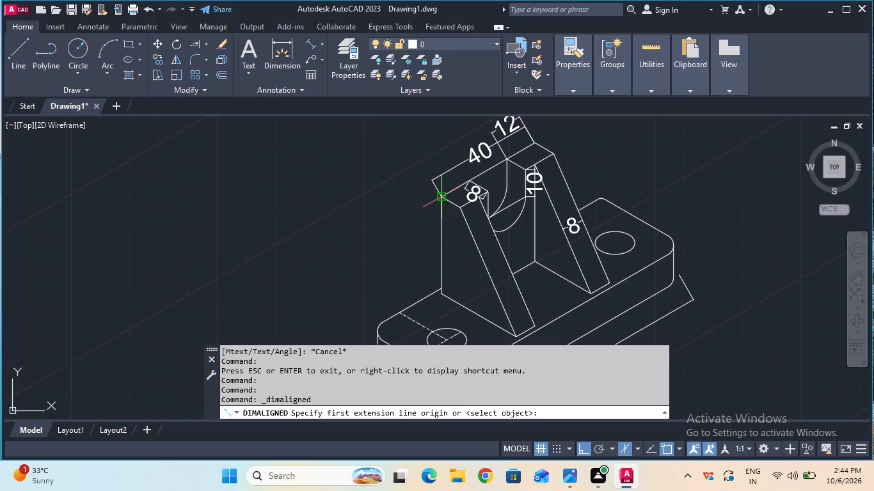
pyautogui.click(444, 194)
pyautogui.click(441, 293)
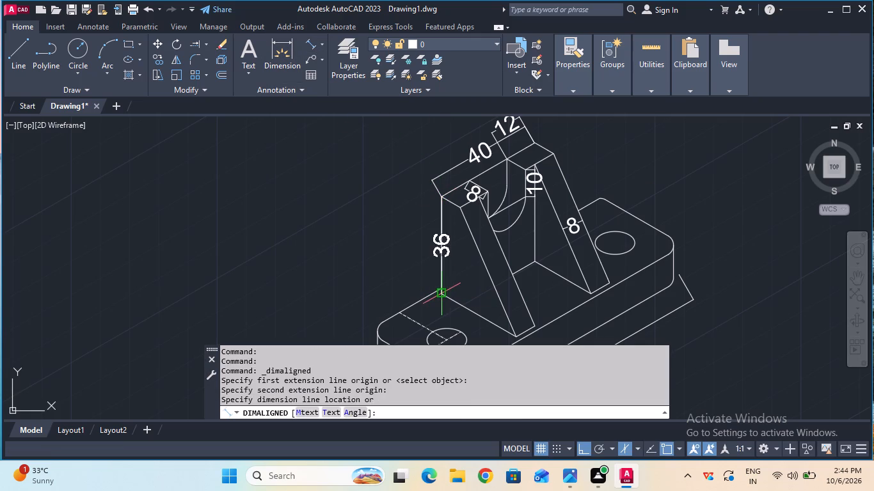
pyautogui.click(395, 277)
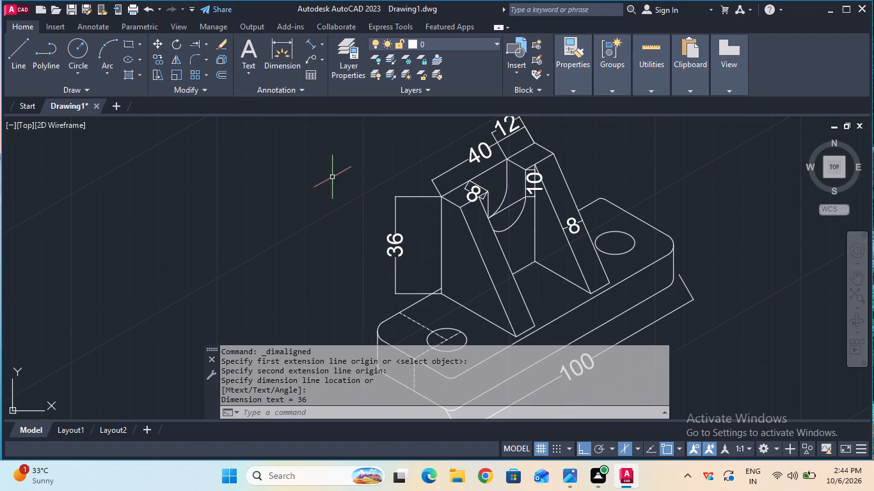
# Add a 16 mm aligned dimension along the base's rear top edge, from the hole's dashed centreline towards the first upright, placed outside the edge.
pyautogui.doubleClick(309, 45)
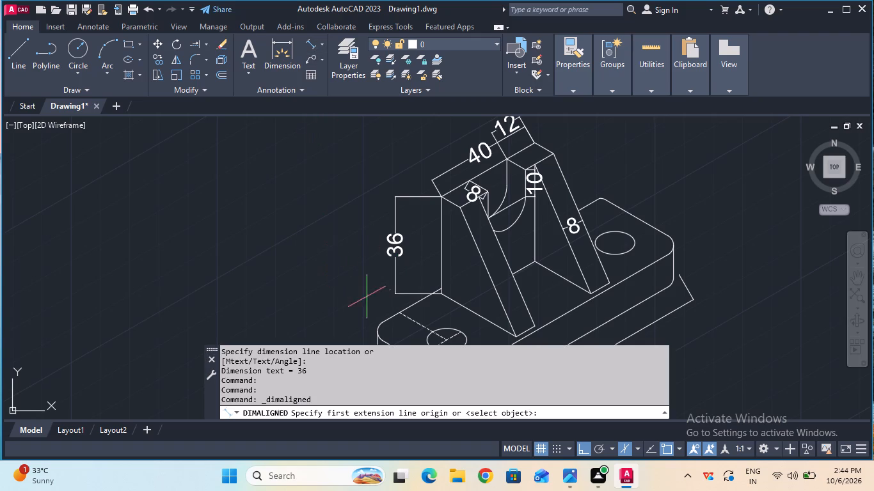
pyautogui.click(395, 308)
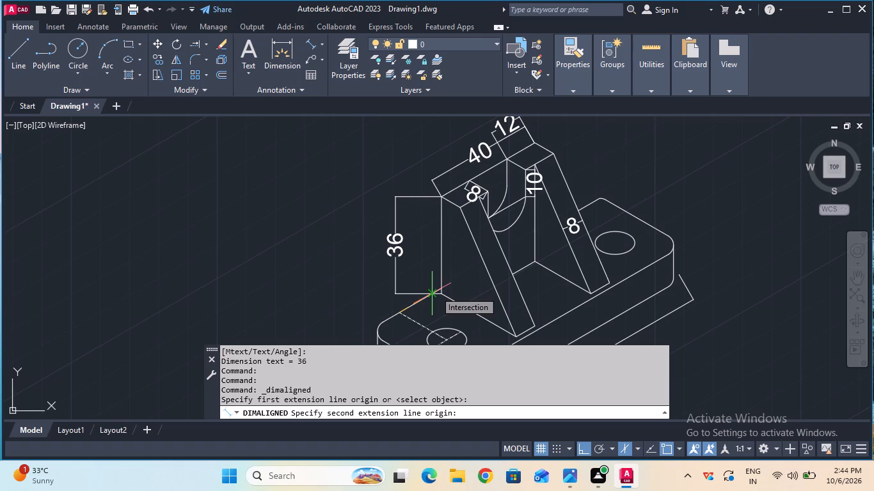
pyautogui.write('16')
pyautogui.press('Return')
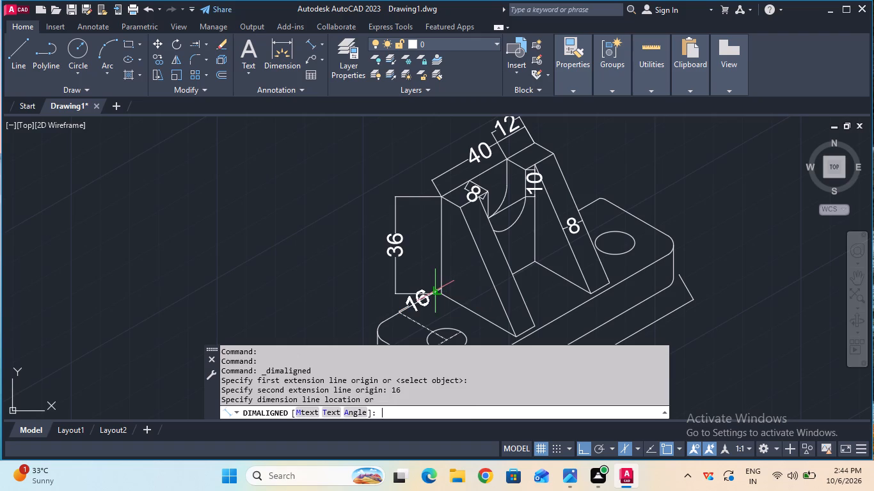
pyautogui.click(420, 276)
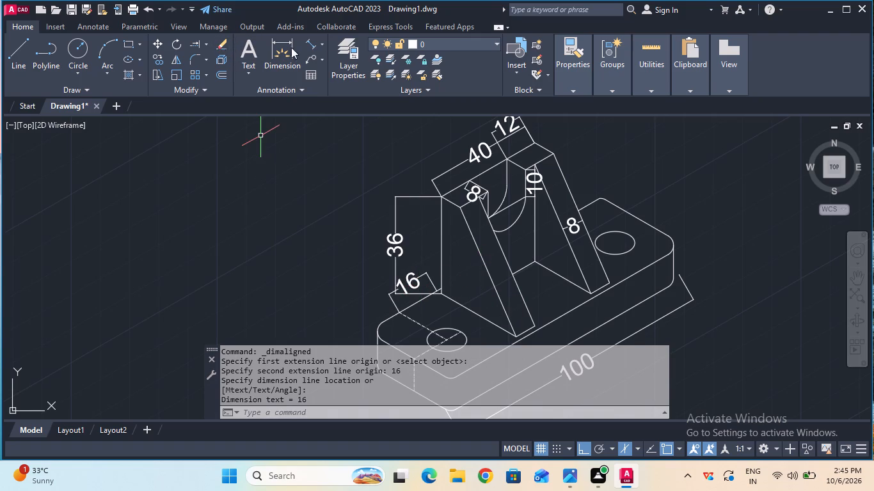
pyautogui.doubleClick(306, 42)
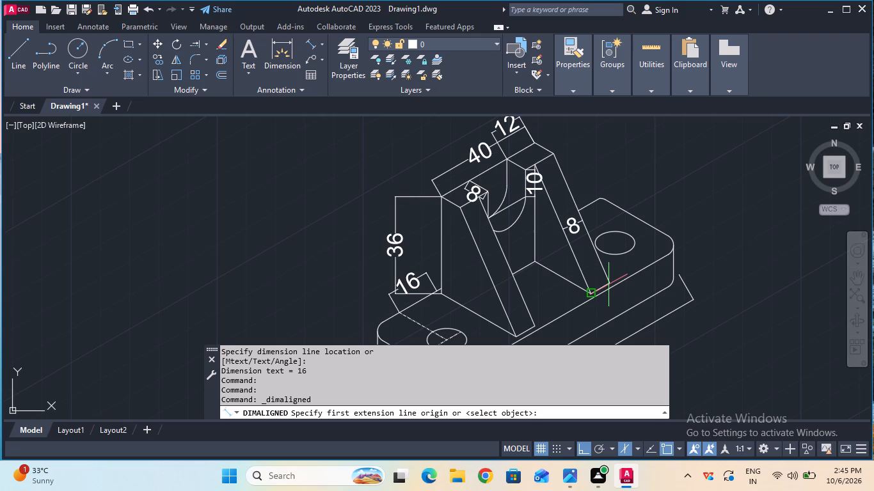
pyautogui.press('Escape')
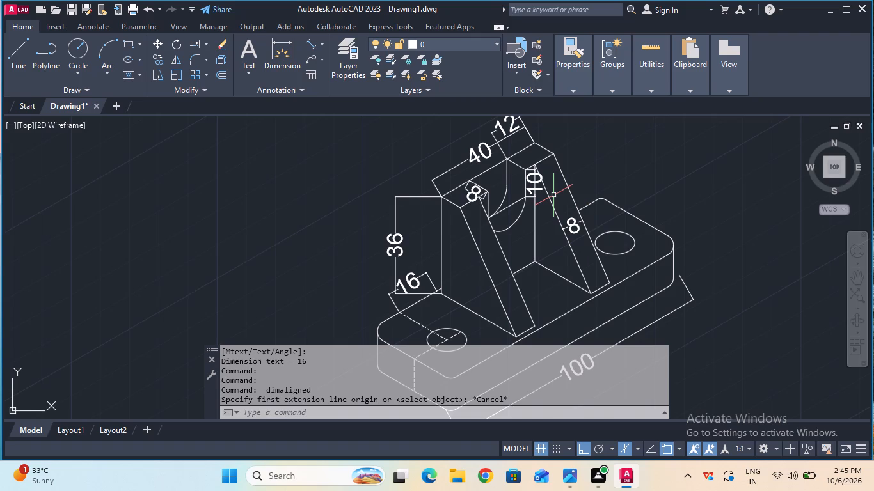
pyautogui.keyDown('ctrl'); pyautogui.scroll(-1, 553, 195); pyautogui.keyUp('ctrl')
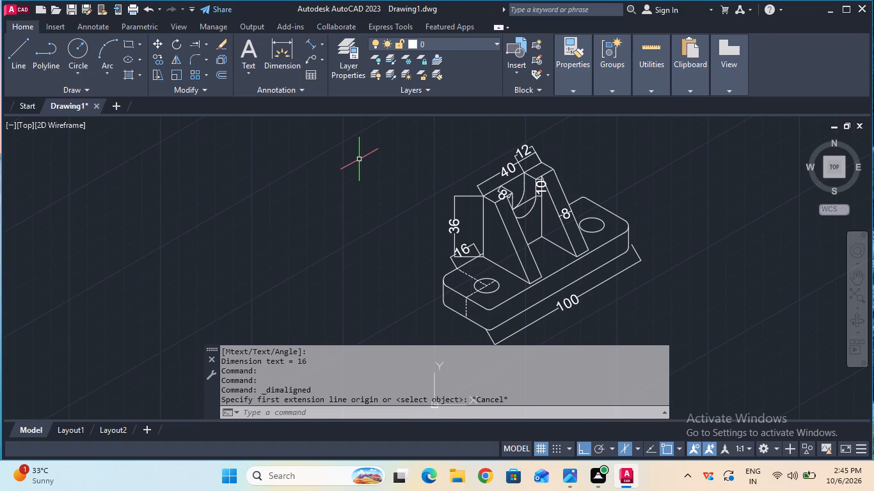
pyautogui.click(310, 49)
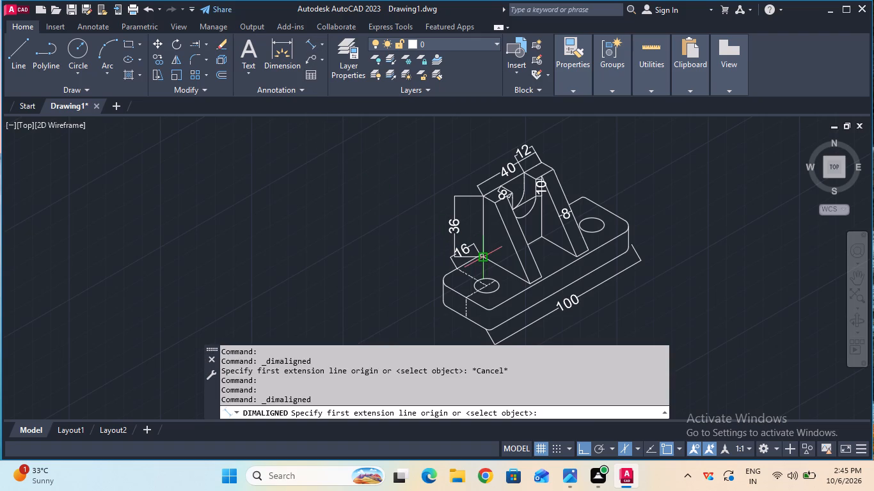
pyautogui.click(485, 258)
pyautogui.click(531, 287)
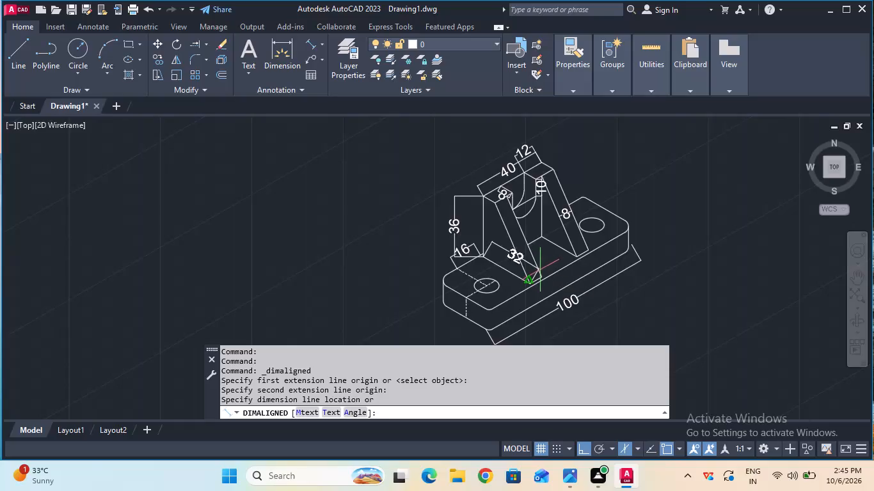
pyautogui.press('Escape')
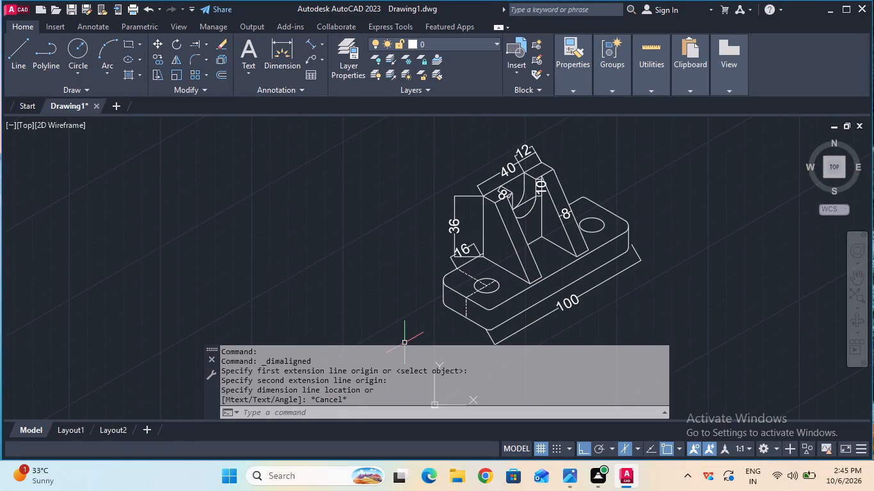
# Turn off command logging with LOGFILEOFF.
pyautogui.doubleClick(354, 409)
pyautogui.write('log')
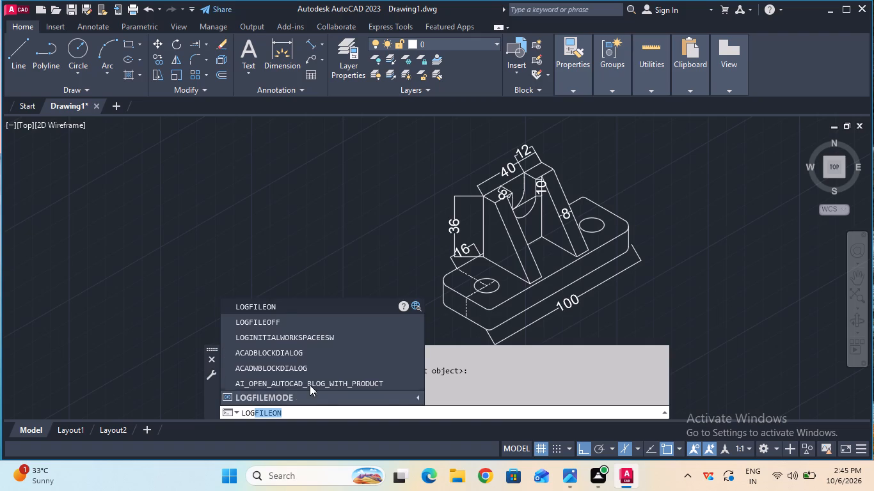
pyautogui.click(293, 323)
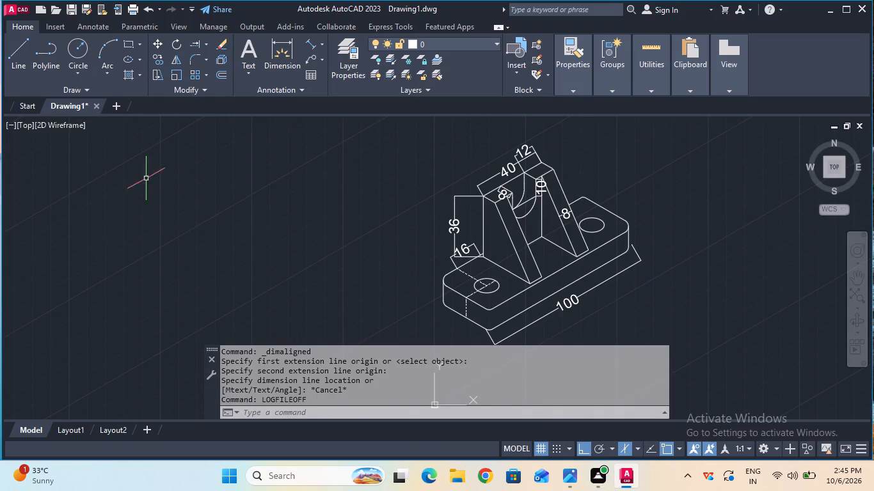
# Save the drawing in the Documents folder under the name Journal Support Block.
pyautogui.click(68, 12)
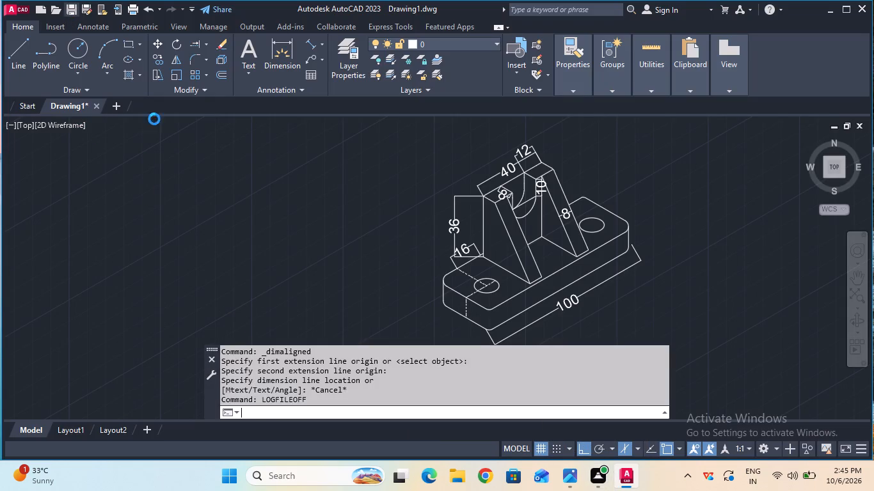
pyautogui.press('BackSpace')
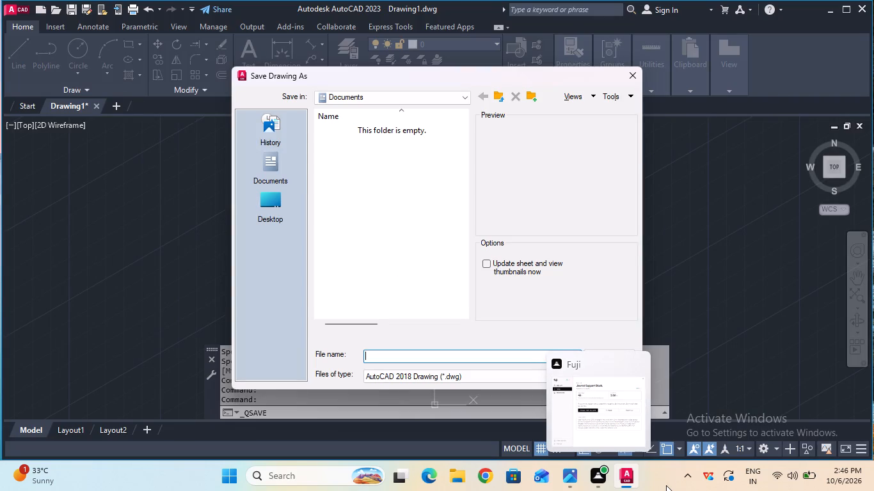
pyautogui.press('j')
pyautogui.write('ournal')
pyautogui.press('space')
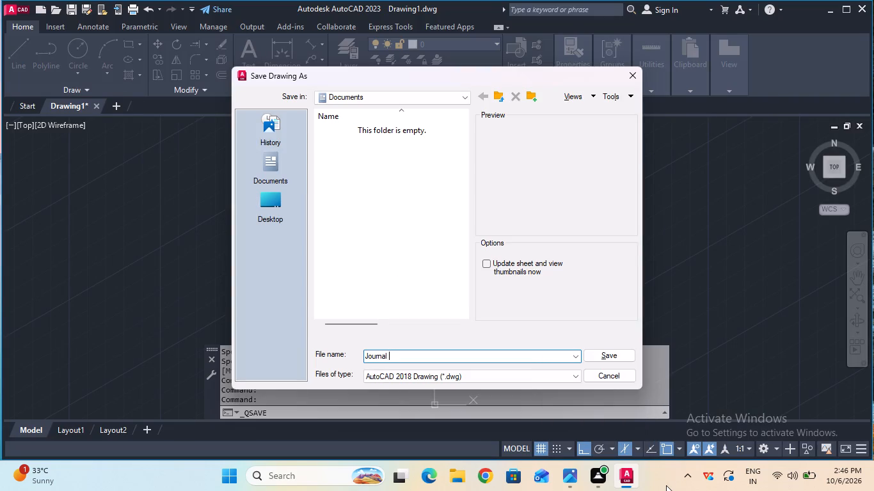
pyautogui.press('s')
pyautogui.write('upport')
pyautogui.press('space')
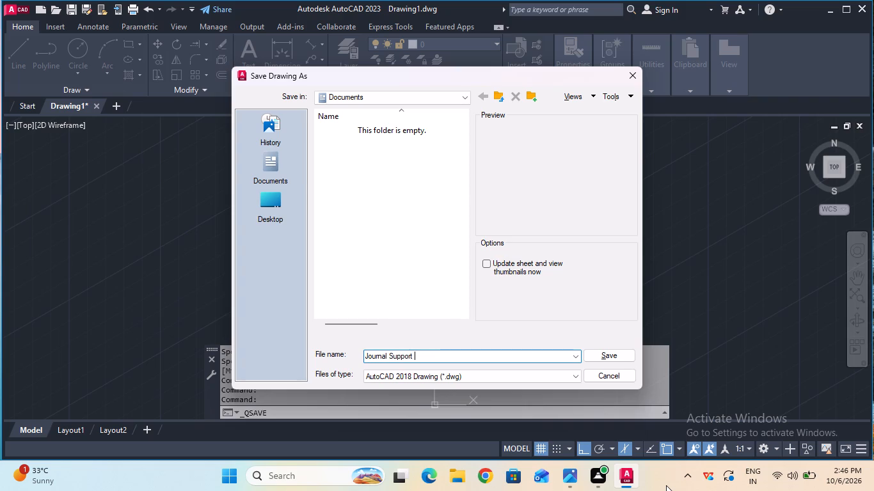
pyautogui.press('b')
pyautogui.write('lock')
pyautogui.click(607, 362)
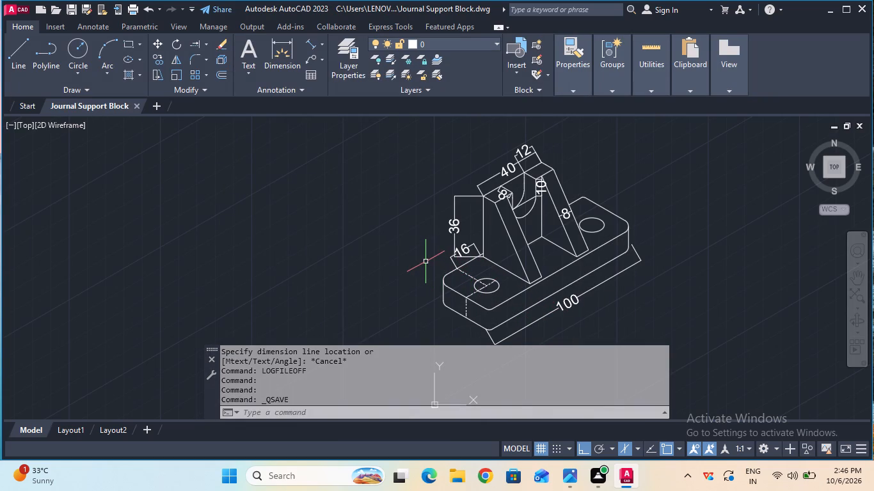
# Set up a centred plot on ISO A4 (297.00 x 210.00 MM) paper, with a window plot area around the whole dimensioned bracket.
pyautogui.click(132, 10)
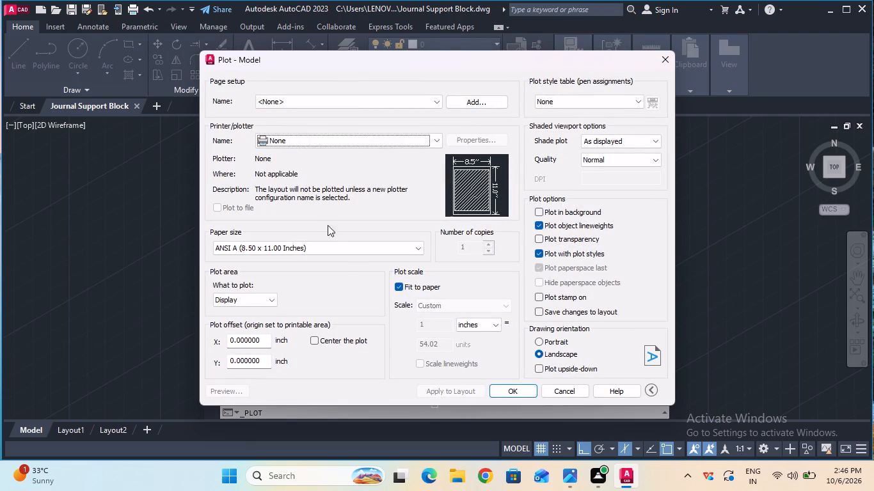
pyautogui.click(342, 251)
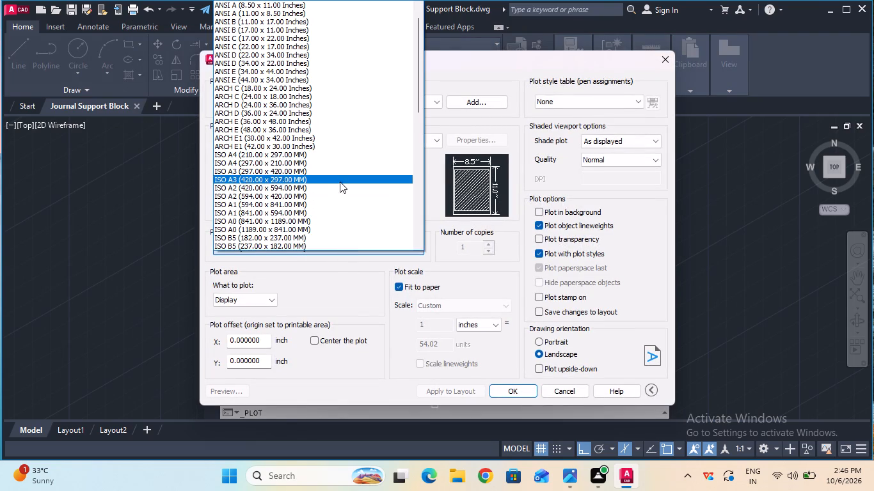
pyautogui.click(340, 163)
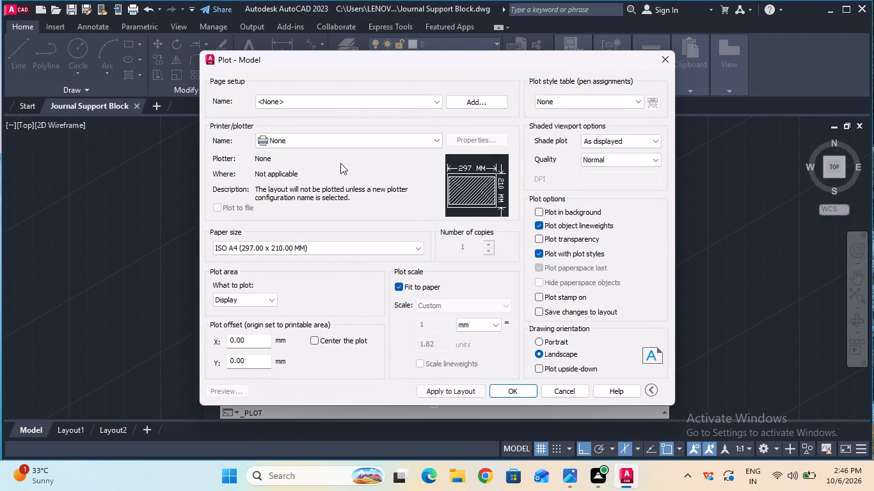
pyautogui.click(315, 344)
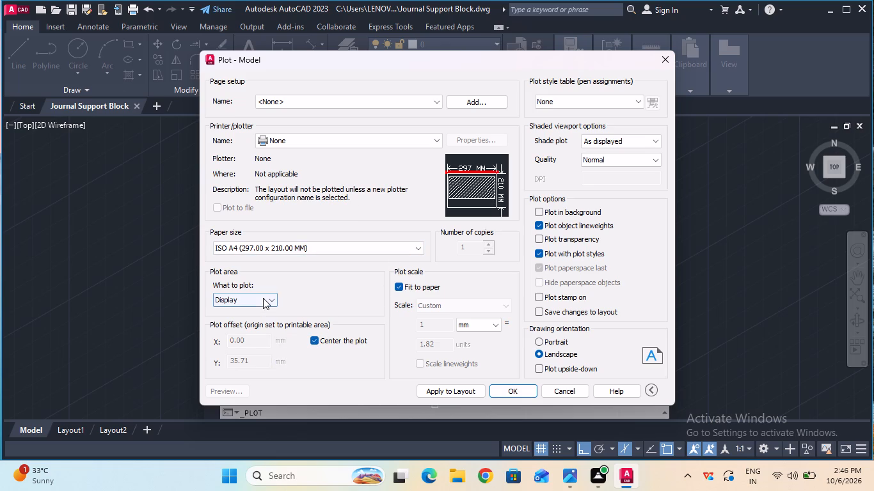
pyautogui.click(263, 298)
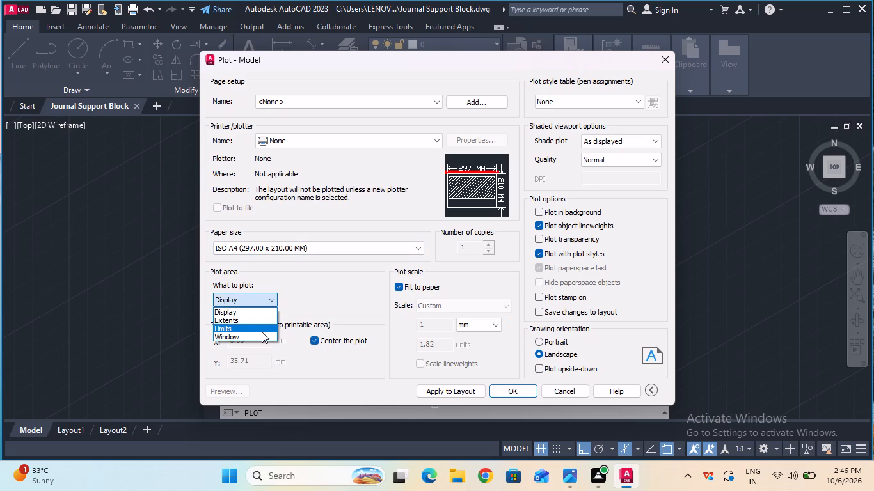
pyautogui.doubleClick(262, 336)
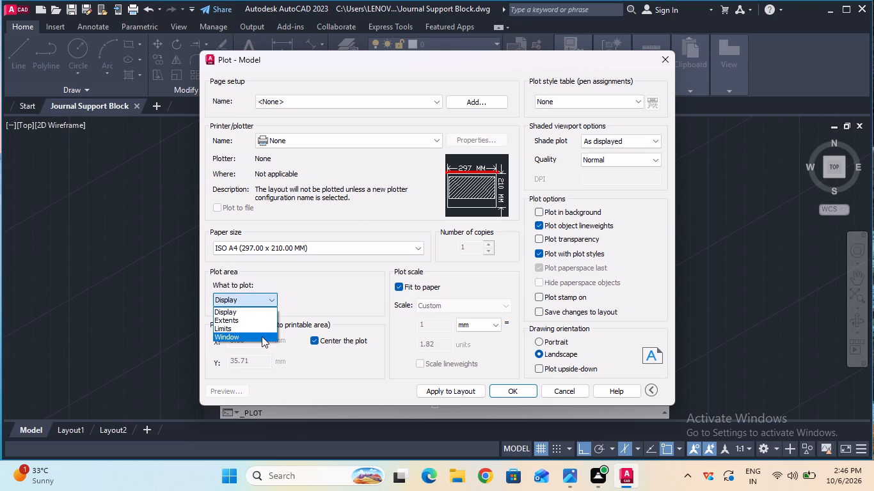
pyautogui.click(262, 336)
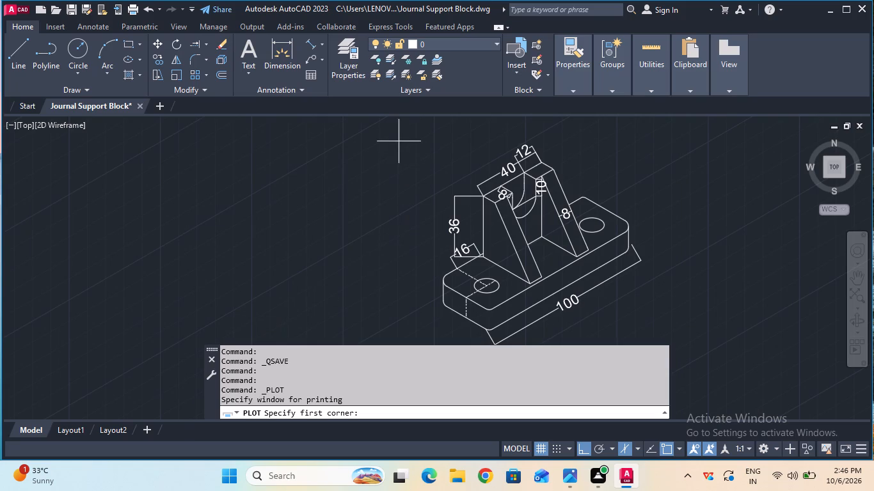
pyautogui.click(397, 117)
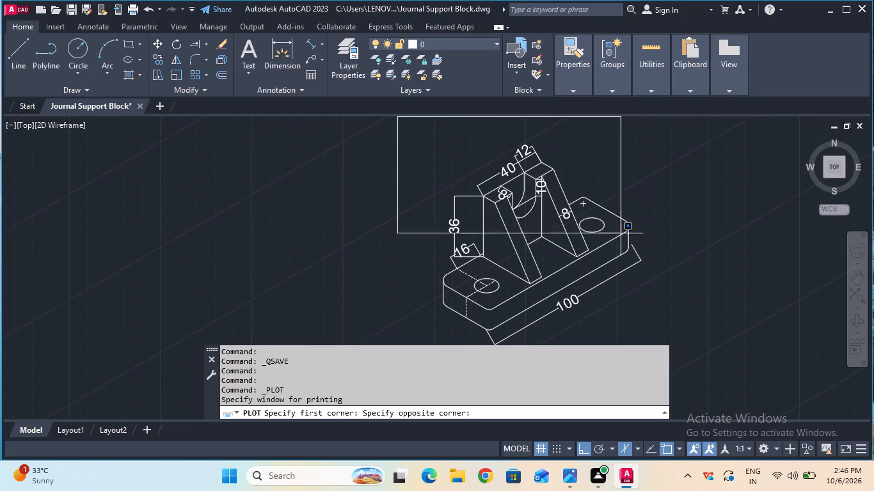
pyautogui.click(671, 347)
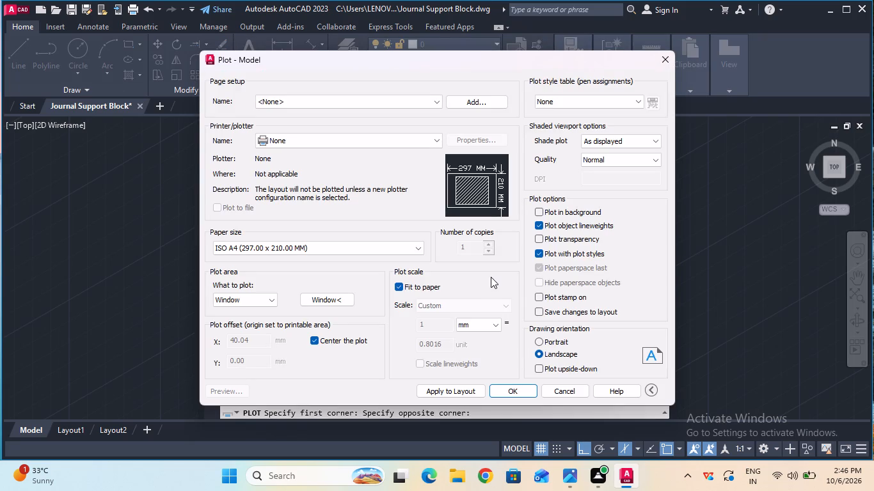
# Plot the drawing with DWG To PDF.pc3 and save it in Documents as Journal Support Block-Model.pdf.
pyautogui.click(383, 138)
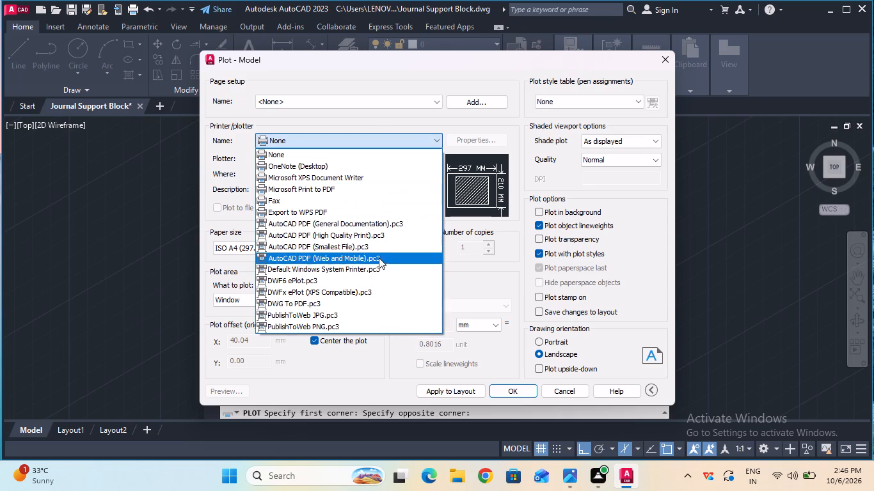
pyautogui.click(372, 299)
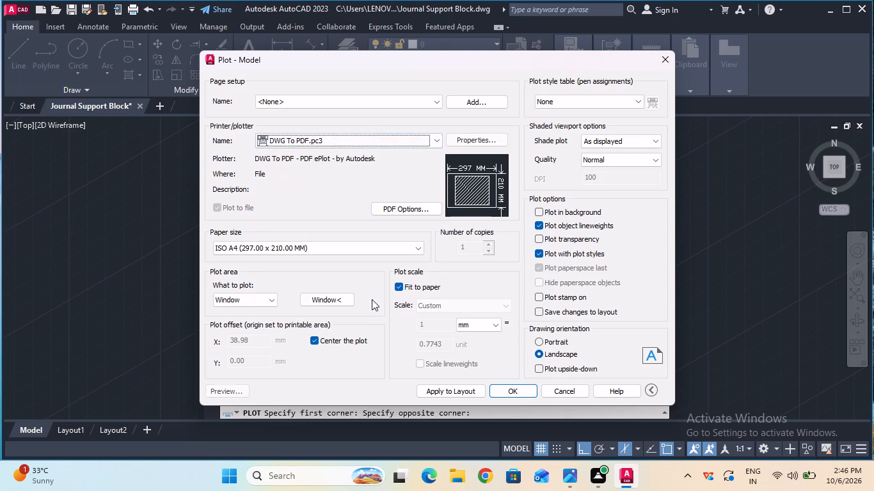
pyautogui.click(507, 389)
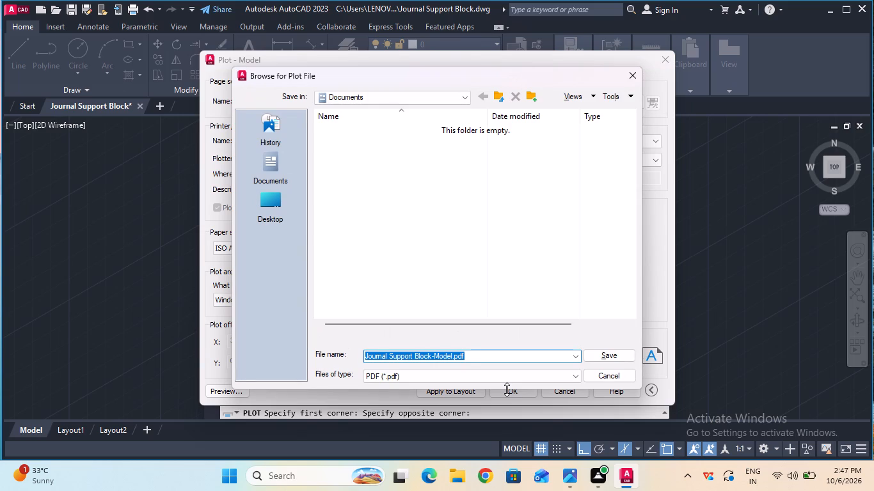
pyautogui.doubleClick(621, 357)
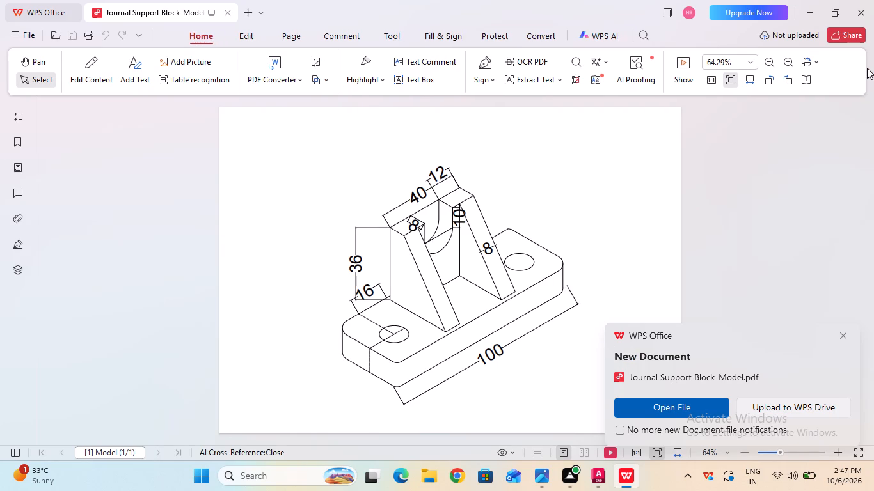
# Close the plotted PDF and quit AutoCAD, saving the changes to the drawing.
pyautogui.click(867, 8)
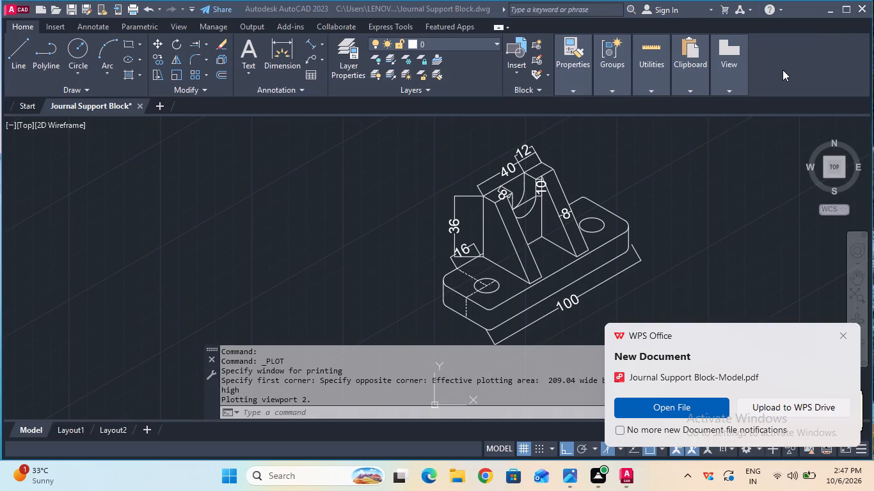
pyautogui.click(855, 12)
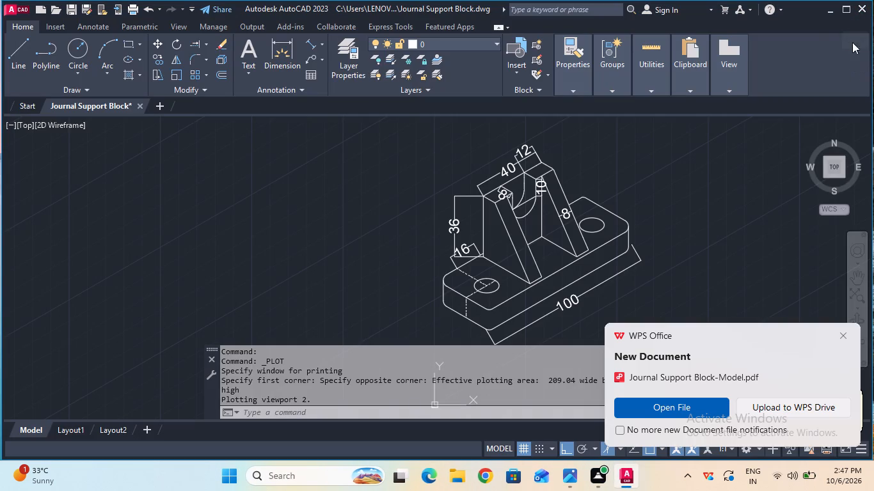
pyautogui.click(859, 11)
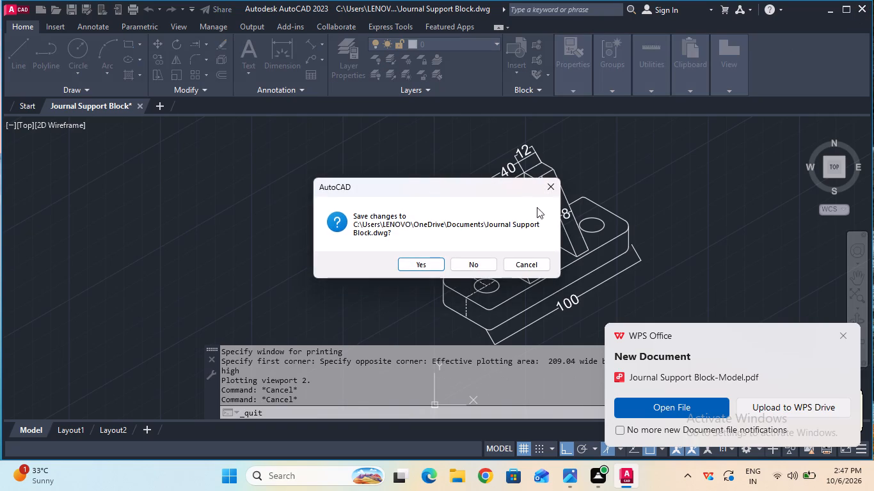
pyautogui.click(440, 261)
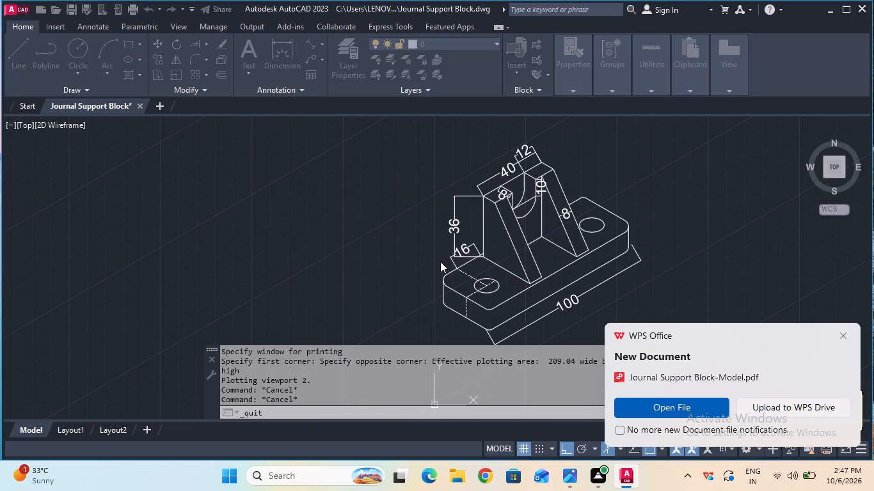